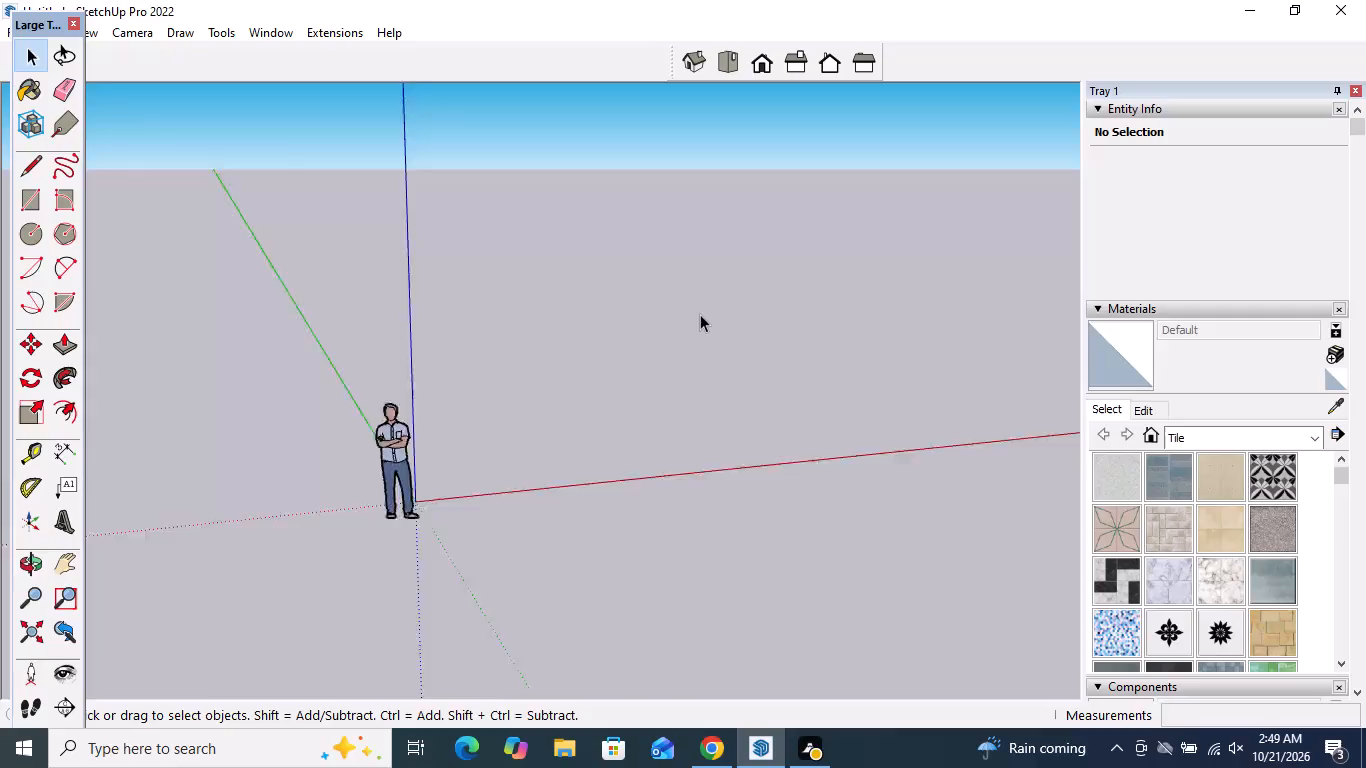
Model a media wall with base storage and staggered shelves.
In the front view, draw a wide upright rectangle beside the scale figure, on the positive red-axis side of the origin.
scroll(700, 314, down, 5)
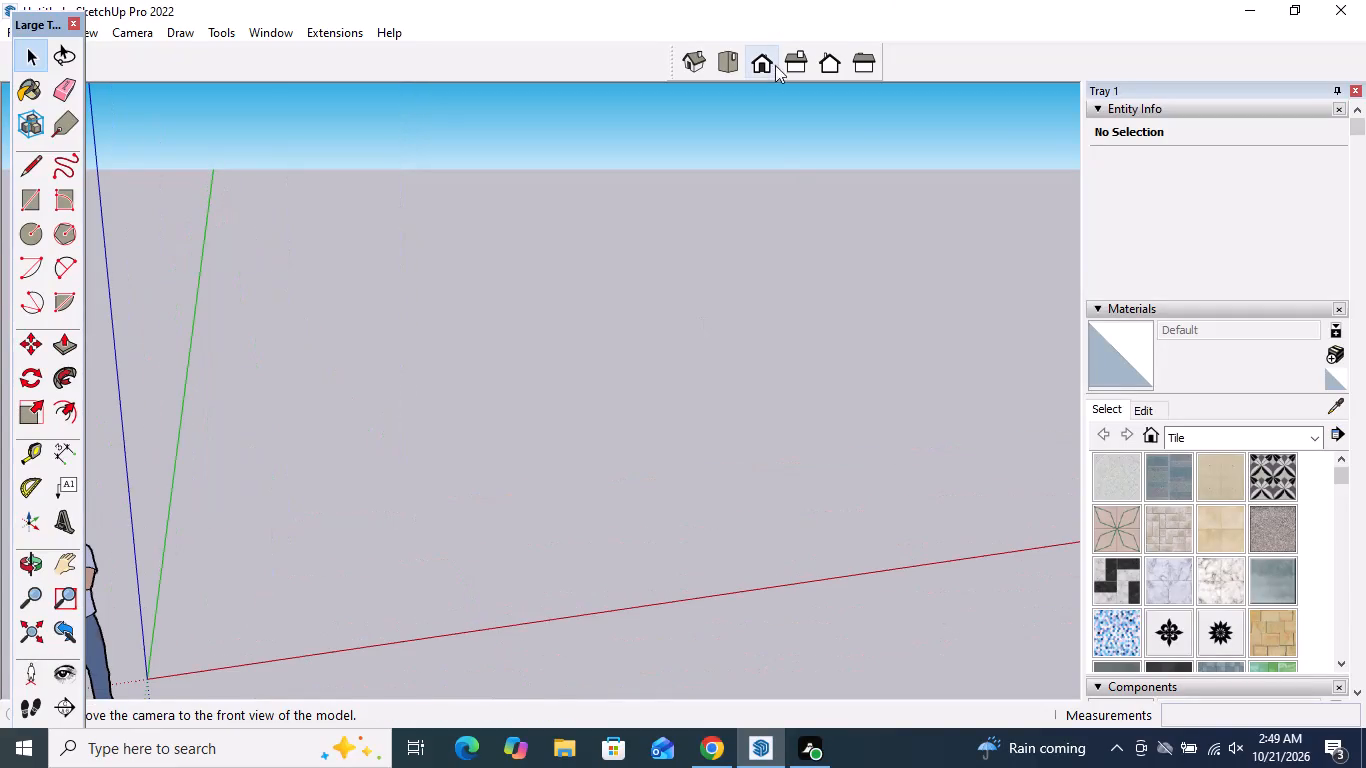
click(752, 60)
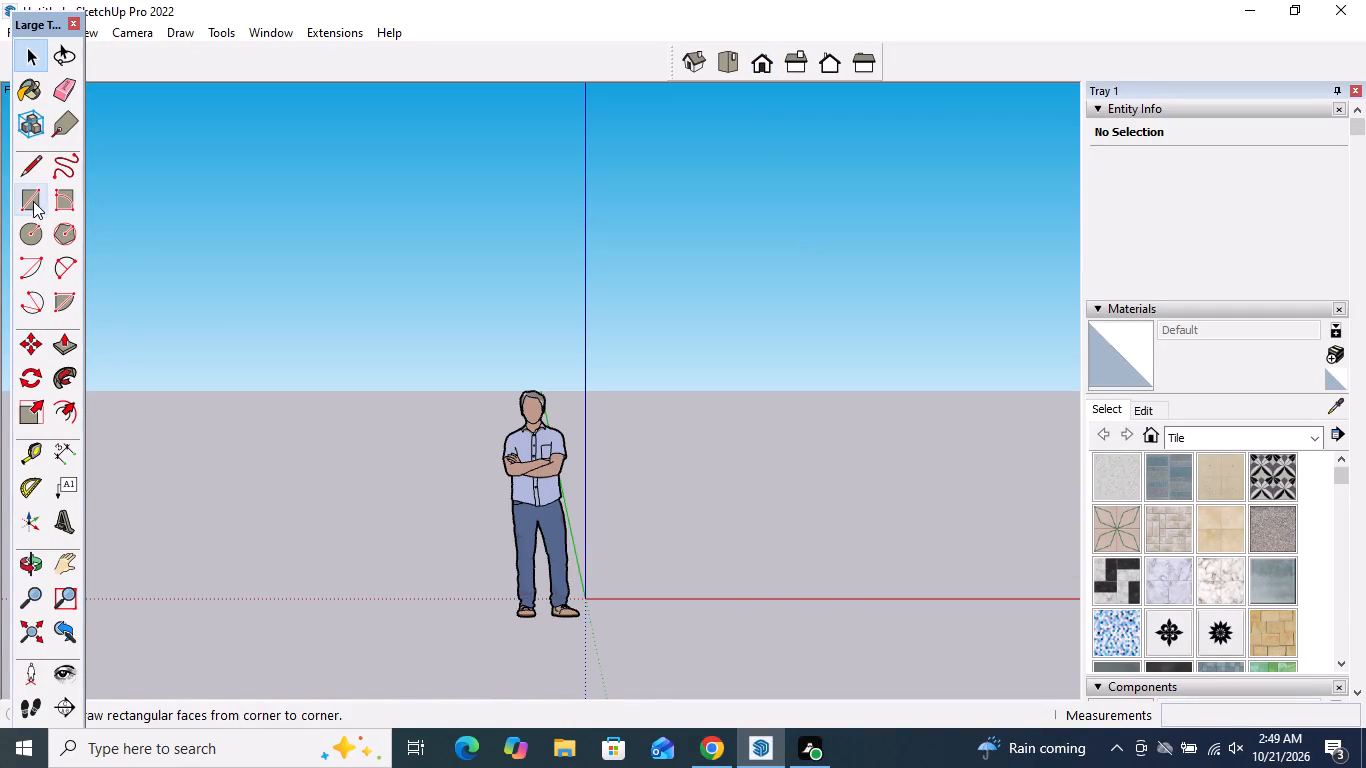
click(33, 199)
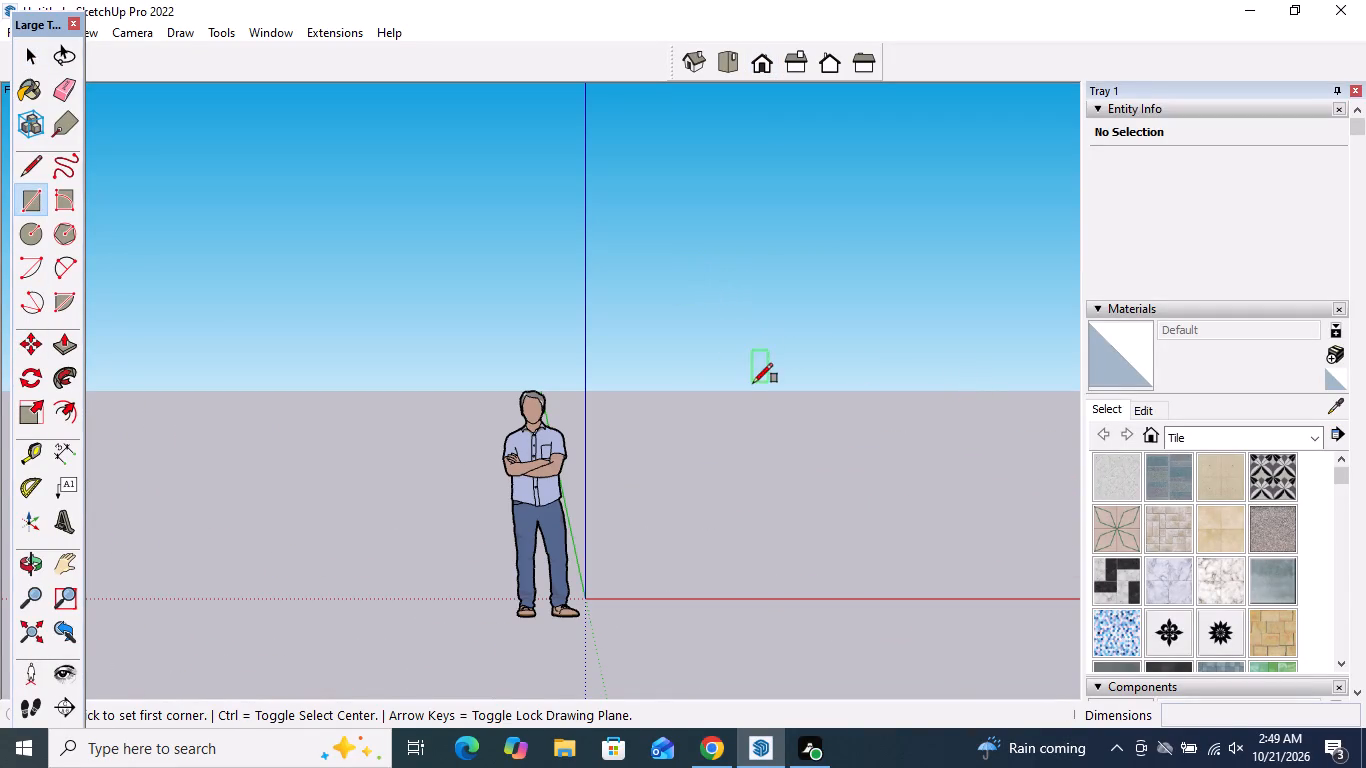
shift+middle_drag(765, 434, 581, 419)
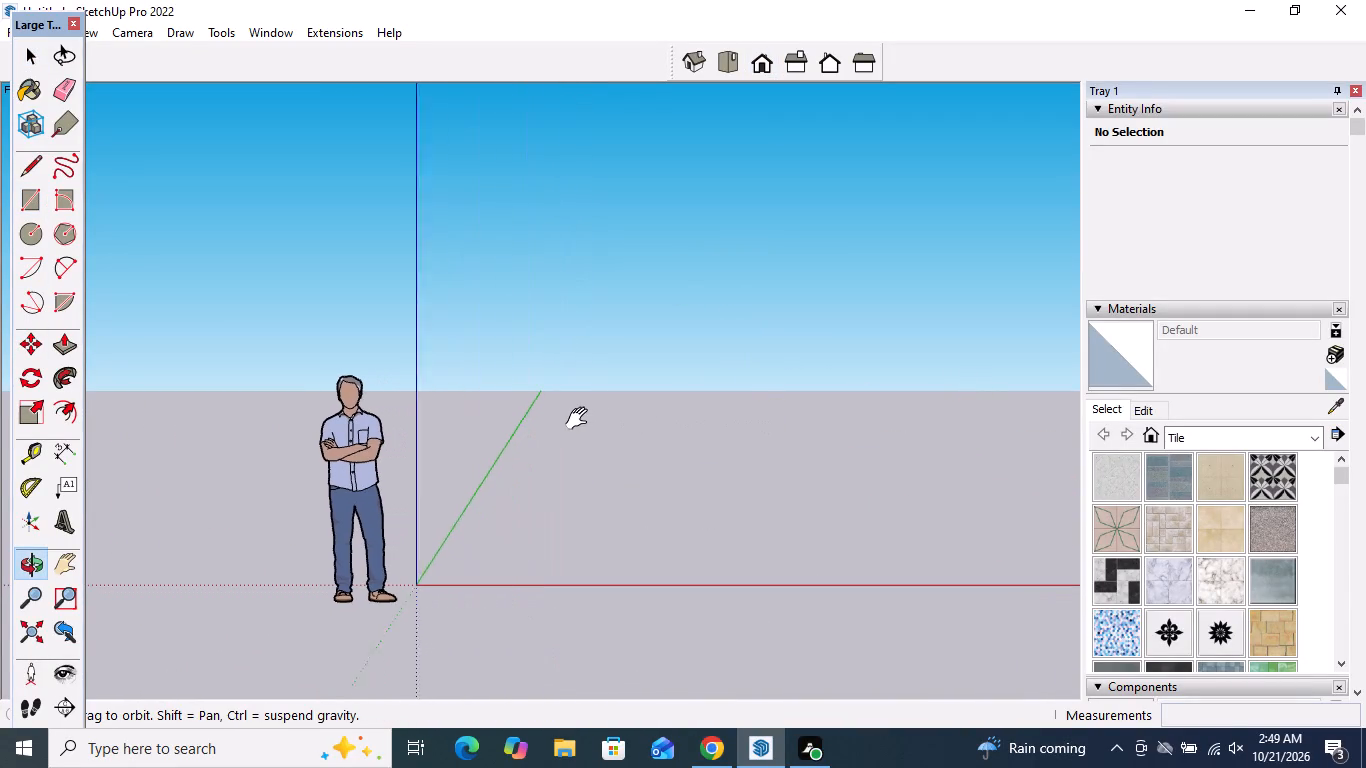
shift+middle_drag(581, 419, 564, 417)
click(599, 296)
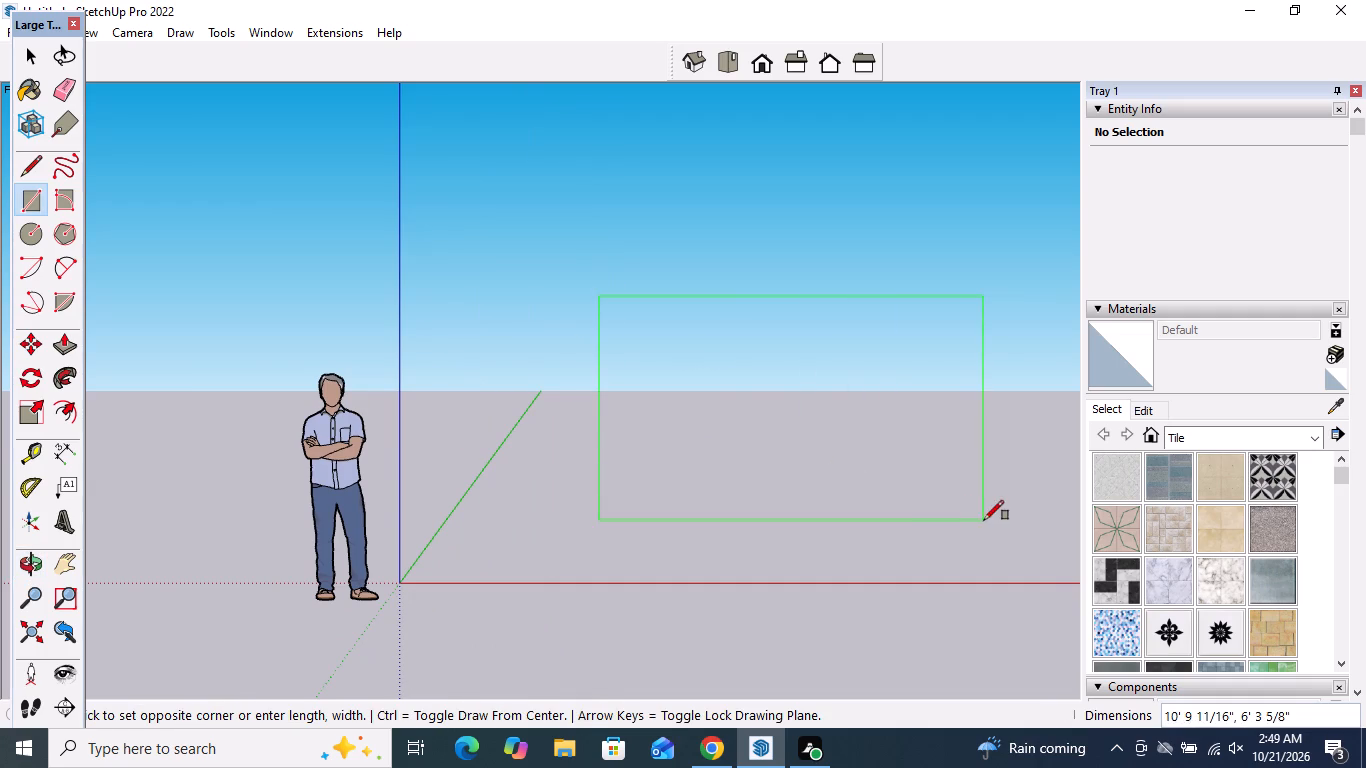
click(1015, 529)
key(space)
Move the whole rectangle about 30' 10" back along the green axis, behind the scale figure.
scroll(741, 538, down, 3)
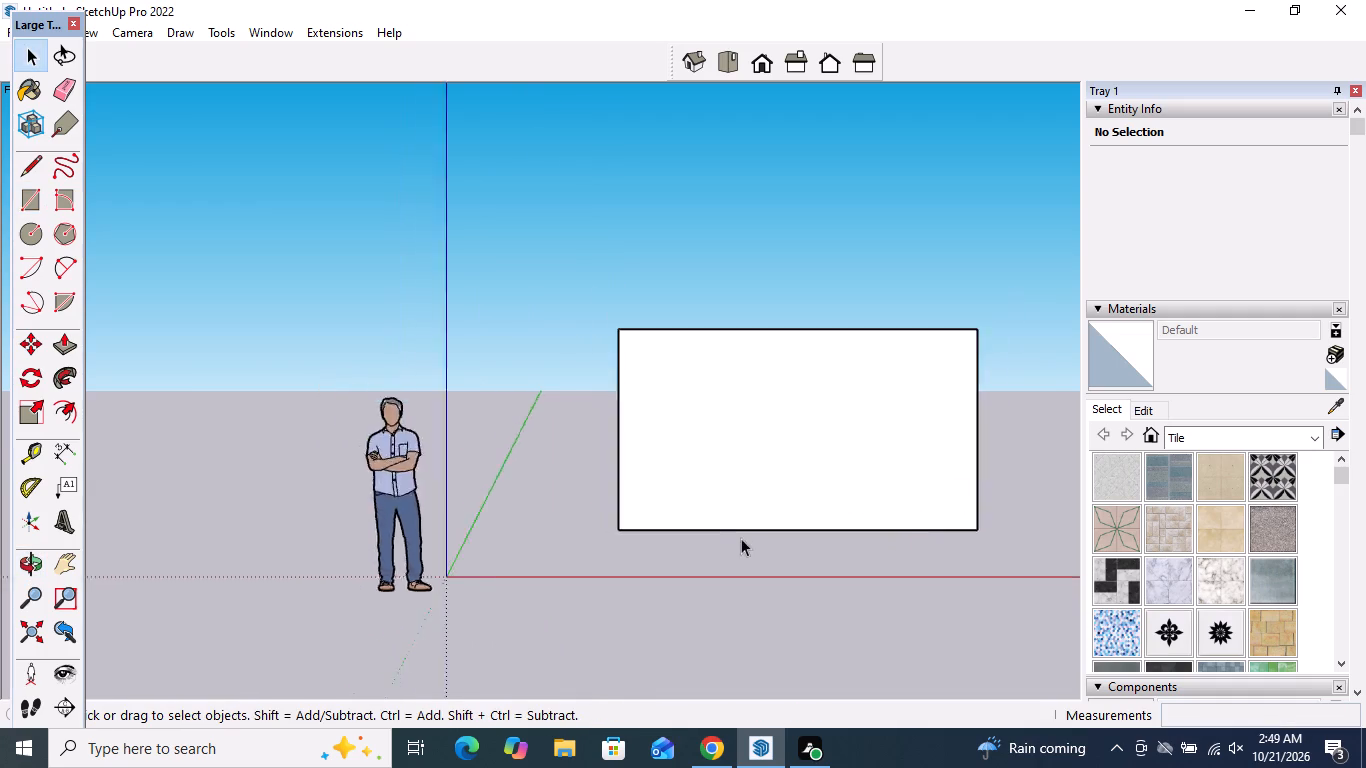
scroll(741, 538, down, 3)
middle_drag(743, 520, 1017, 588)
scroll(680, 420, up, 5)
double_click(679, 420)
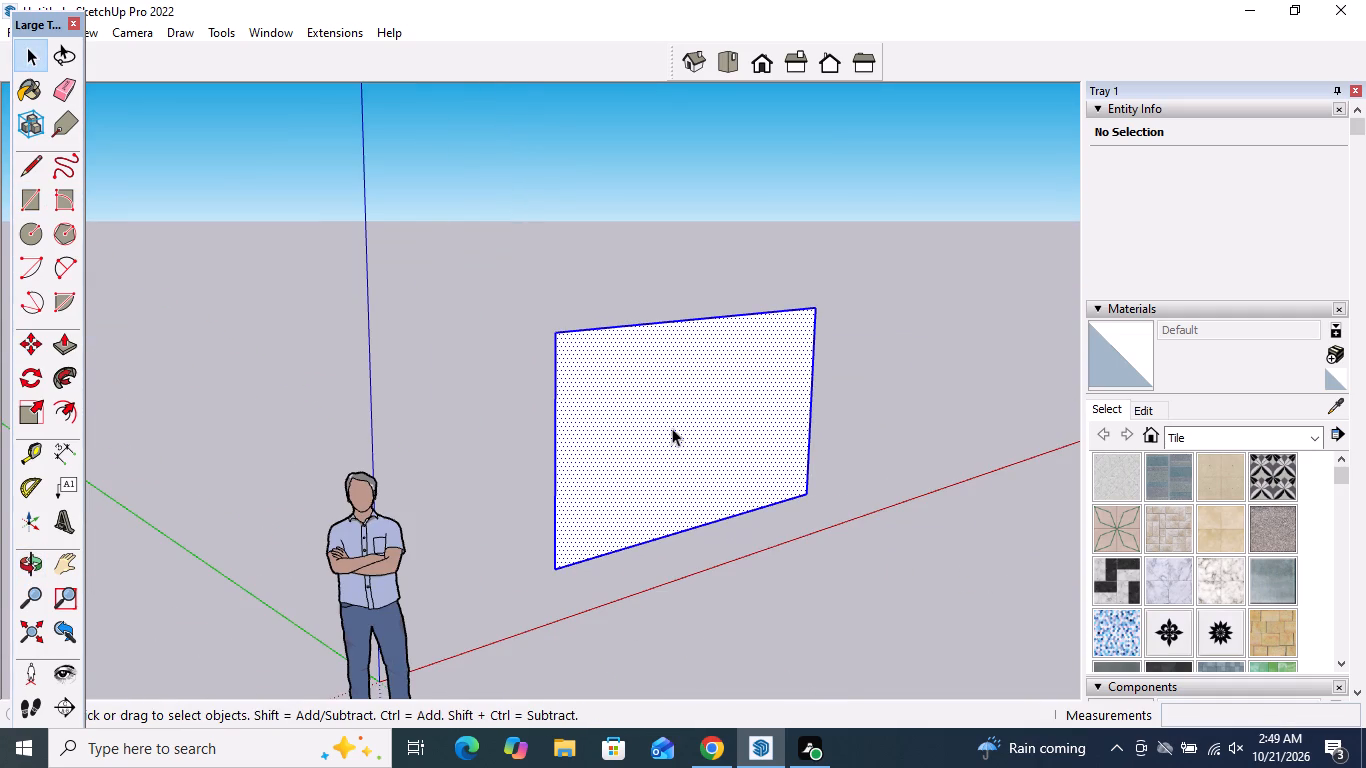
click(30, 348)
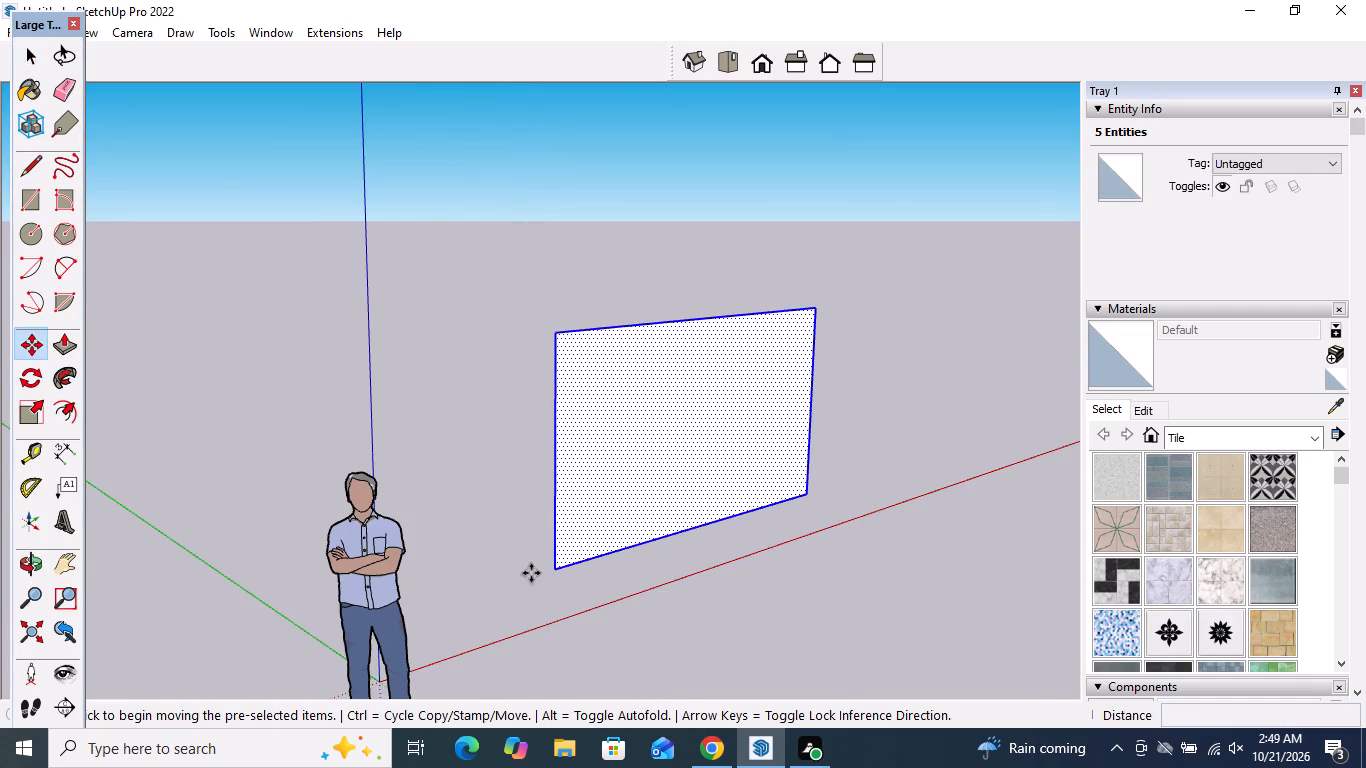
click(554, 570)
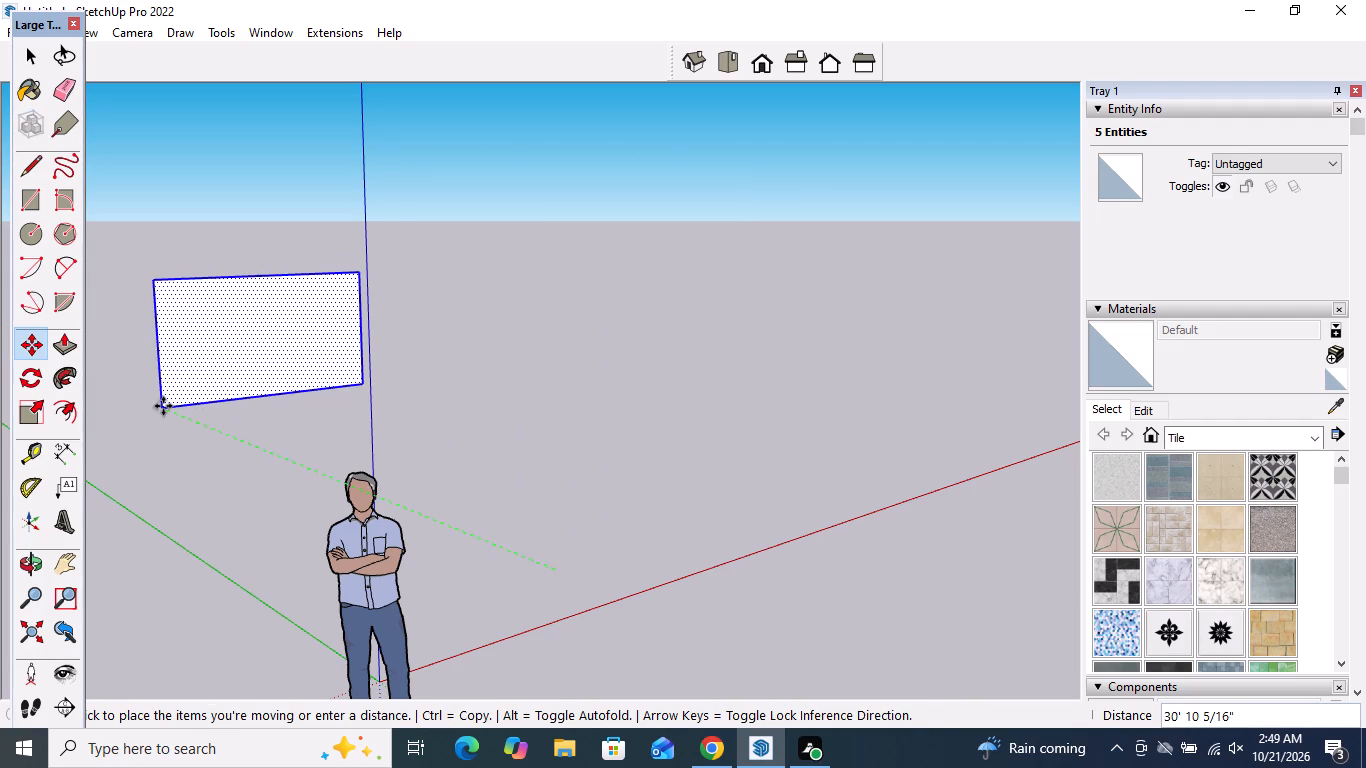
click(162, 406)
key(space)
click(683, 410)
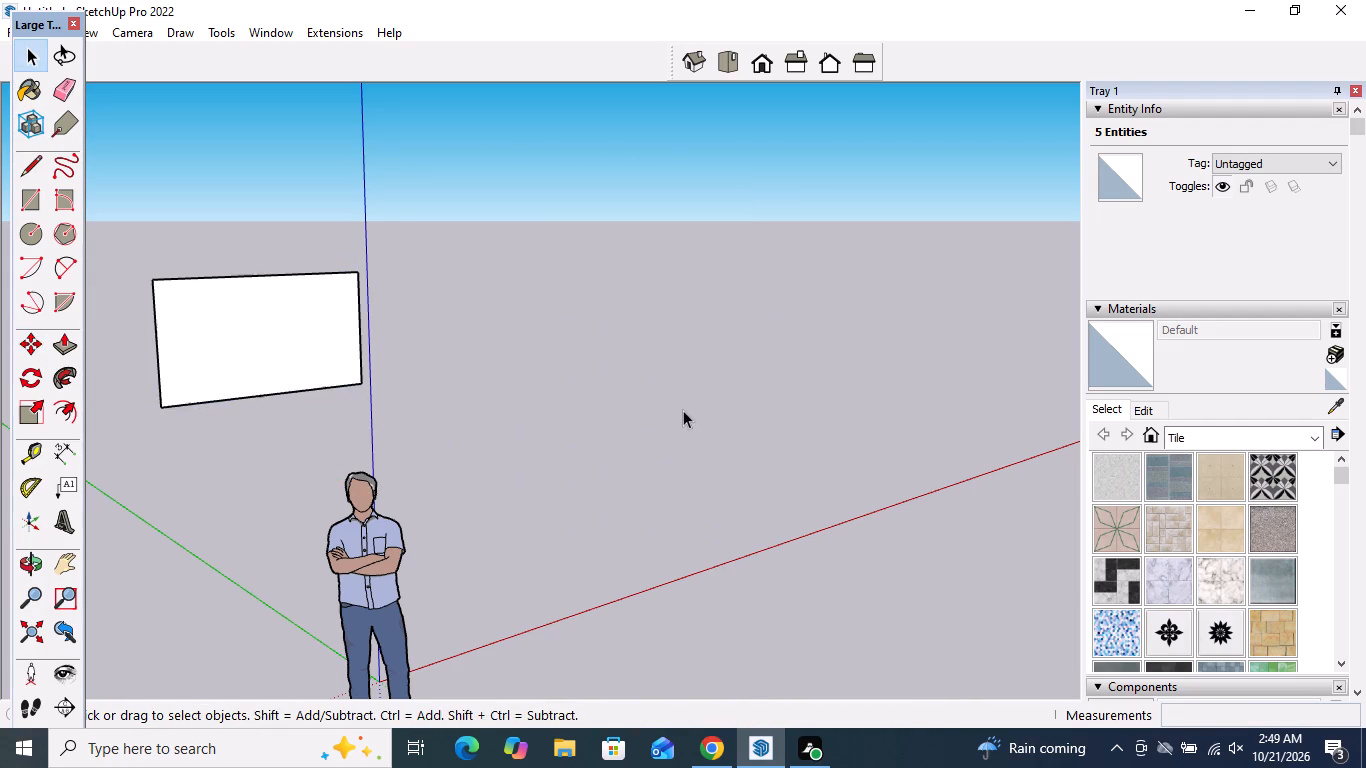
Scale the rectangle upward from its top edge to a height of about 9' 10".
middle_drag(810, 436, 552, 404)
scroll(458, 325, up, 7)
middle_drag(484, 350, 543, 362)
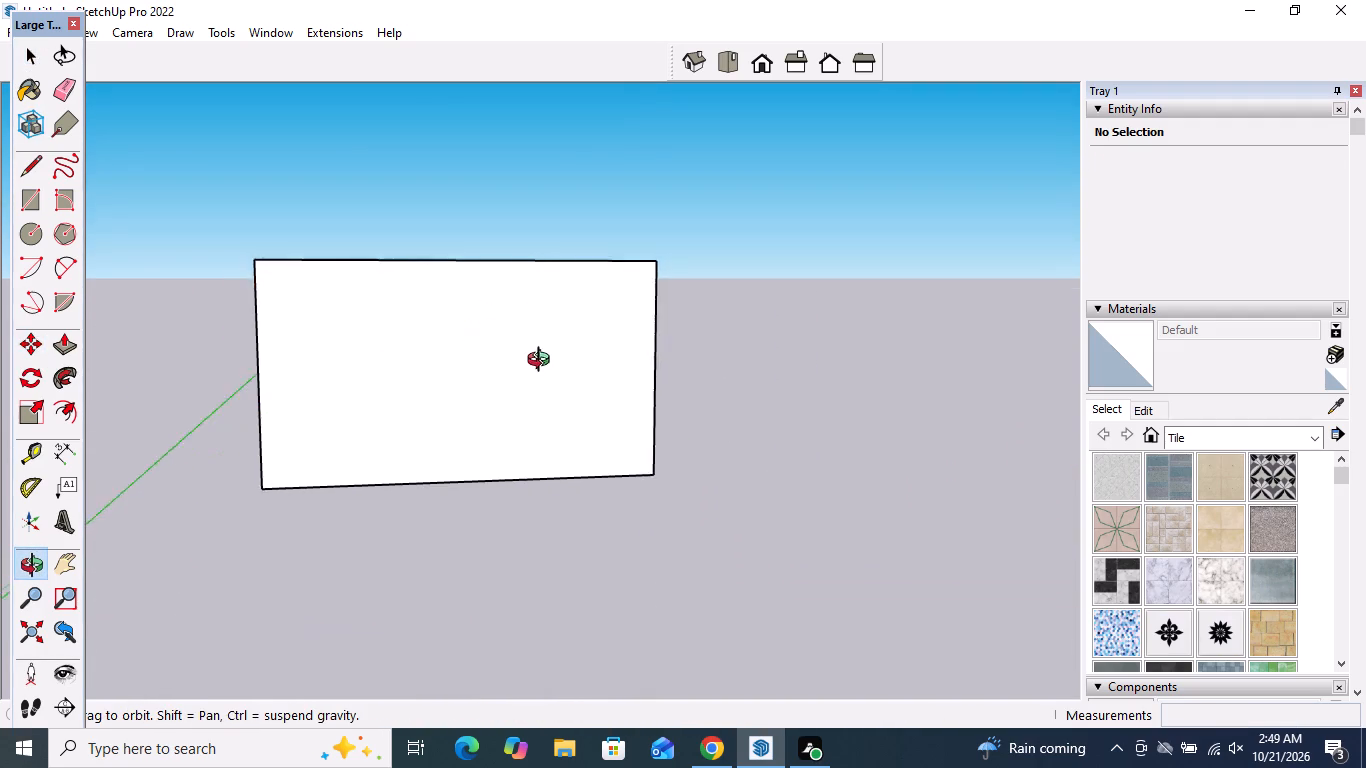
middle_drag(543, 362, 613, 367)
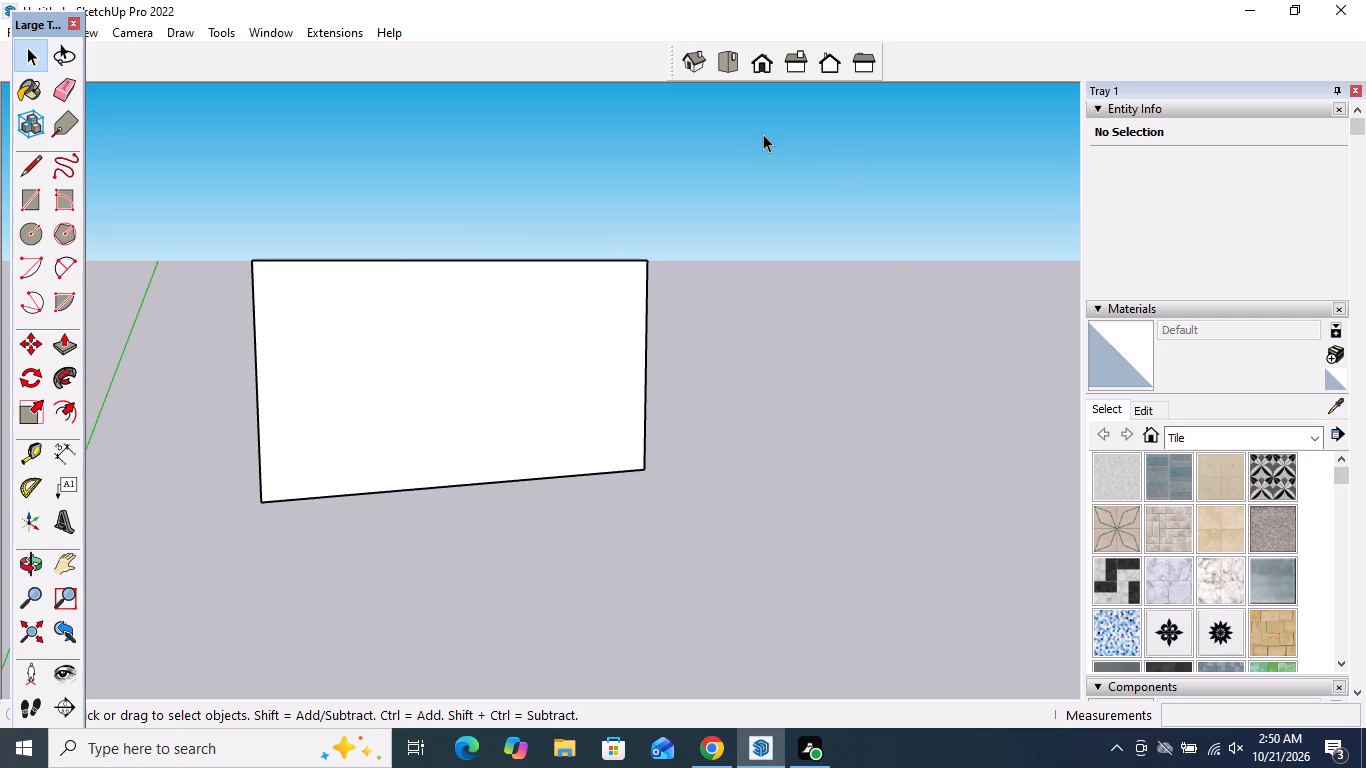
scroll(359, 410, down, 1)
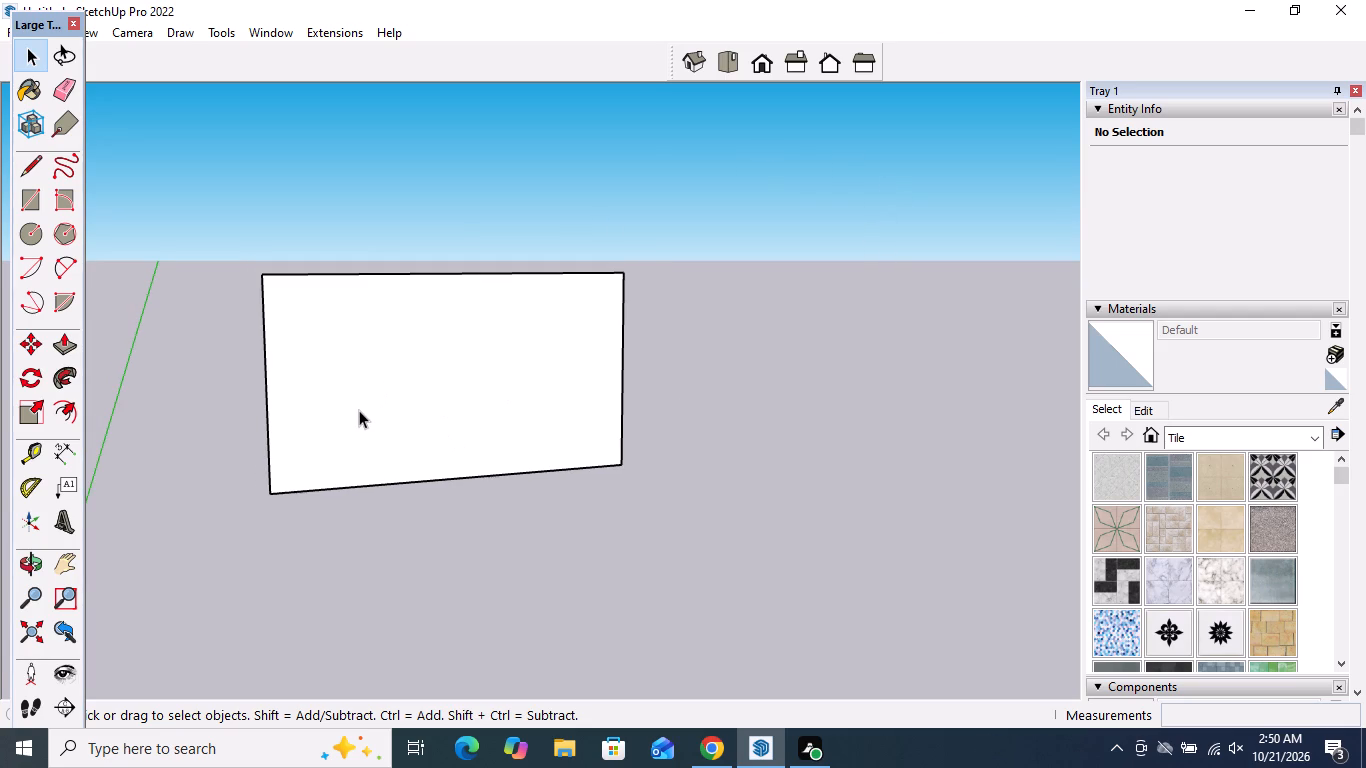
scroll(359, 410, up, 2)
double_click(359, 408)
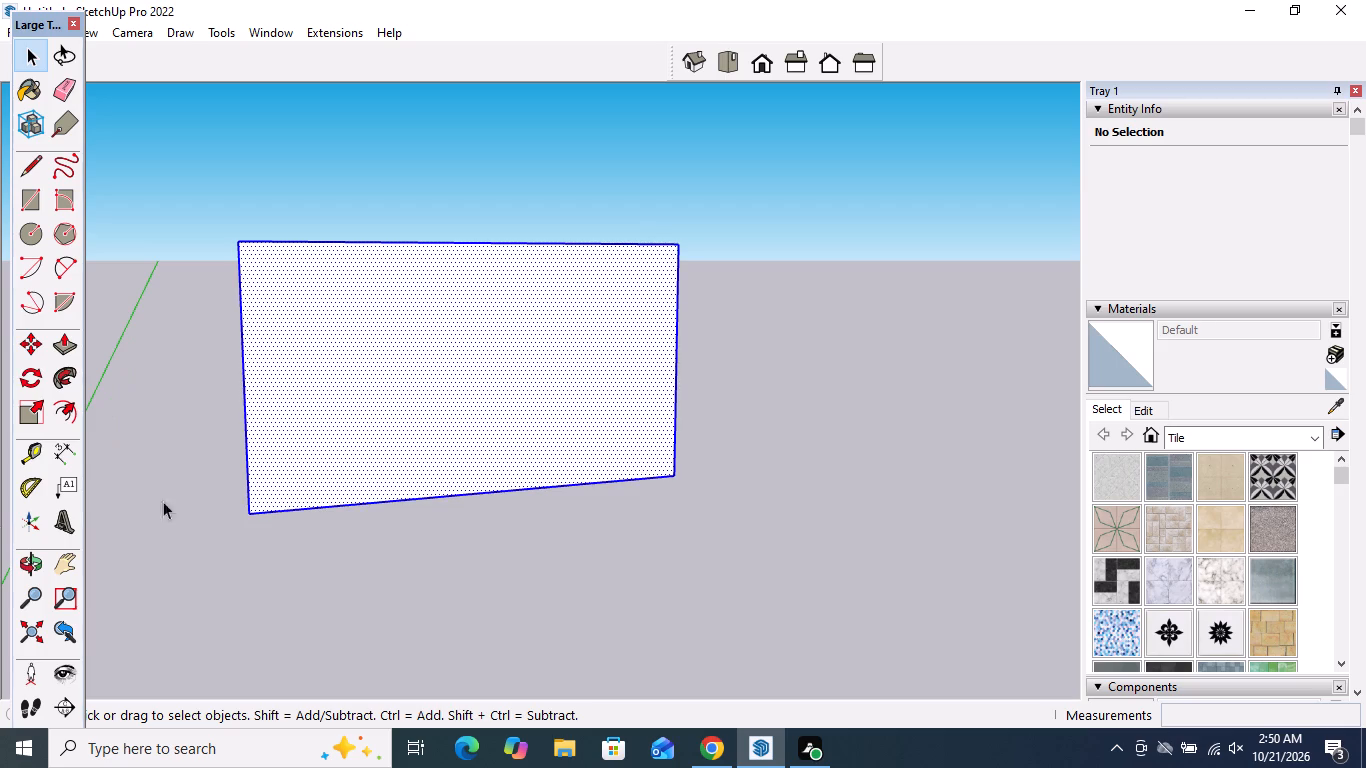
click(42, 413)
click(479, 238)
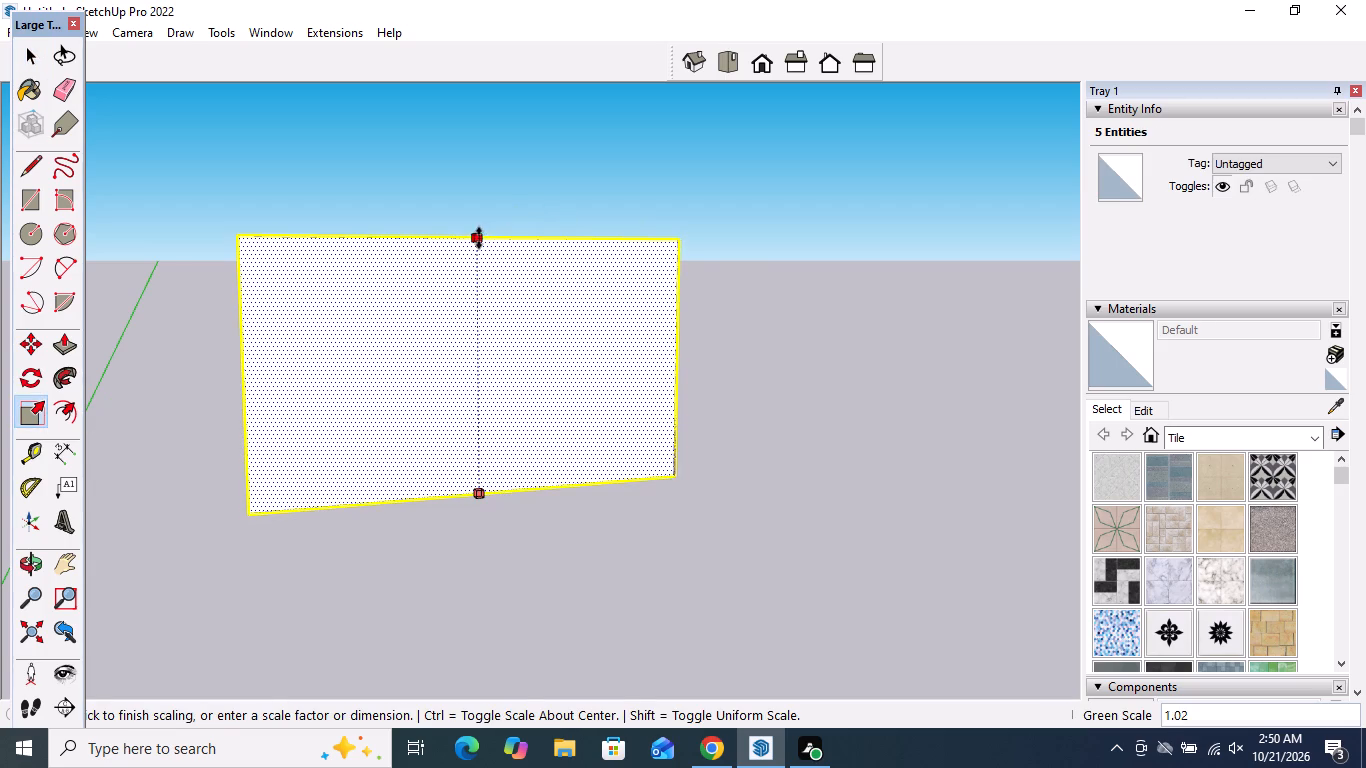
click(496, 114)
click(730, 396)
click(840, 482)
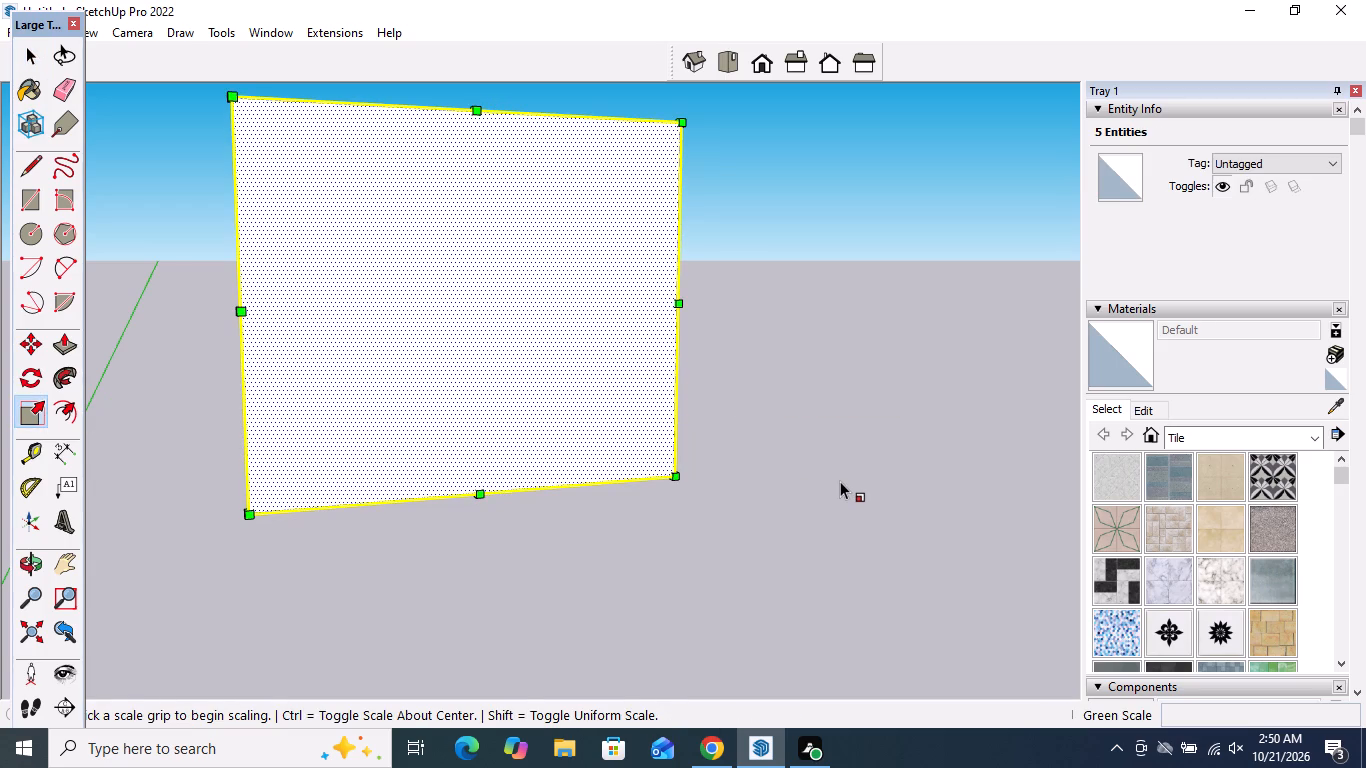
key(space)
click(840, 481)
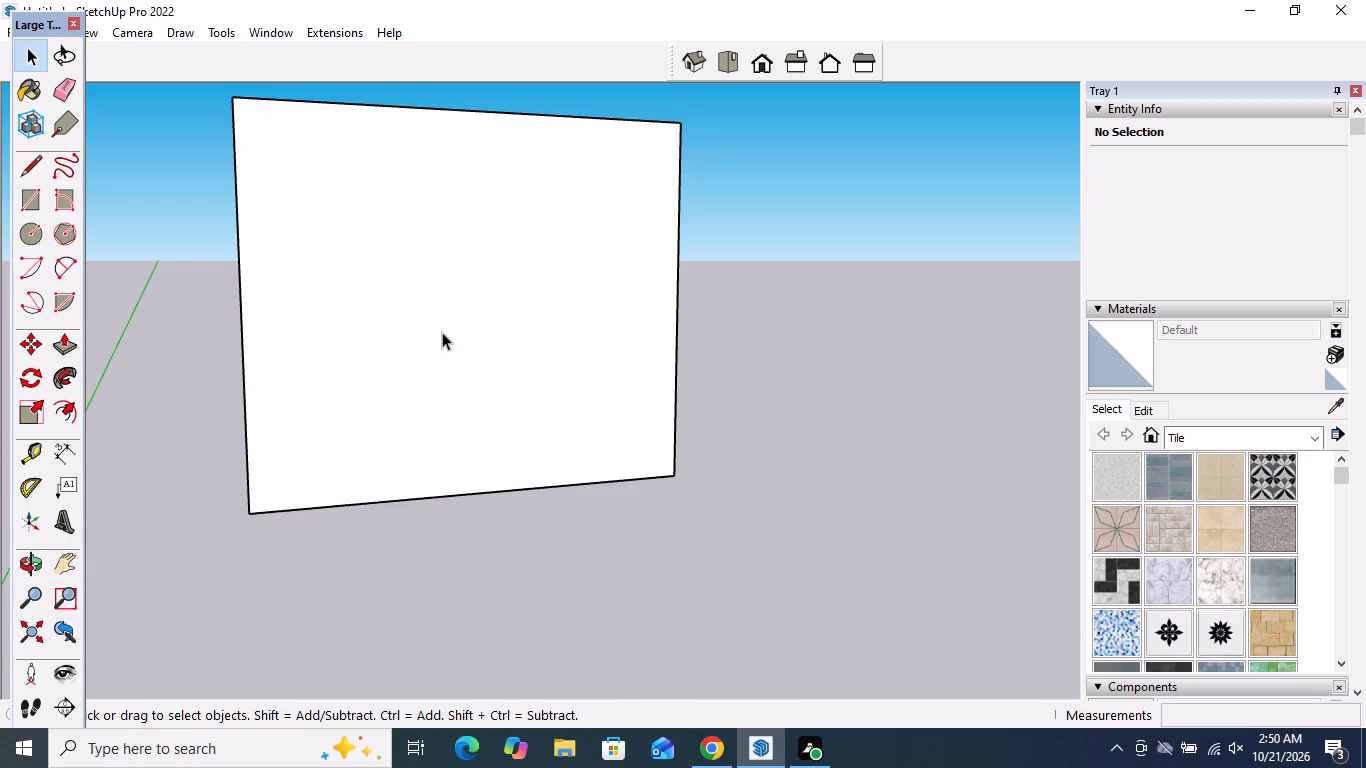
Push/Pull the rectangular face into a slab about 8 5/16" thick.
click(66, 336)
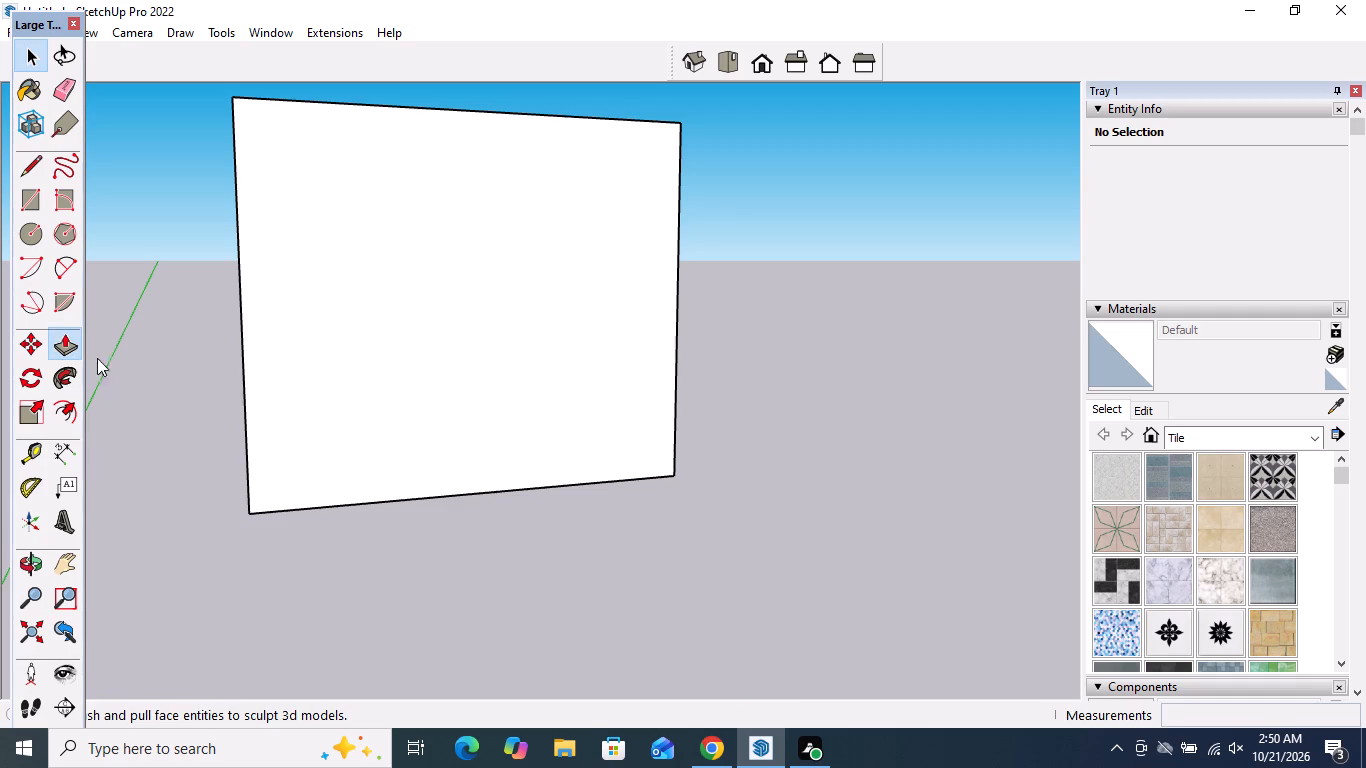
click(404, 394)
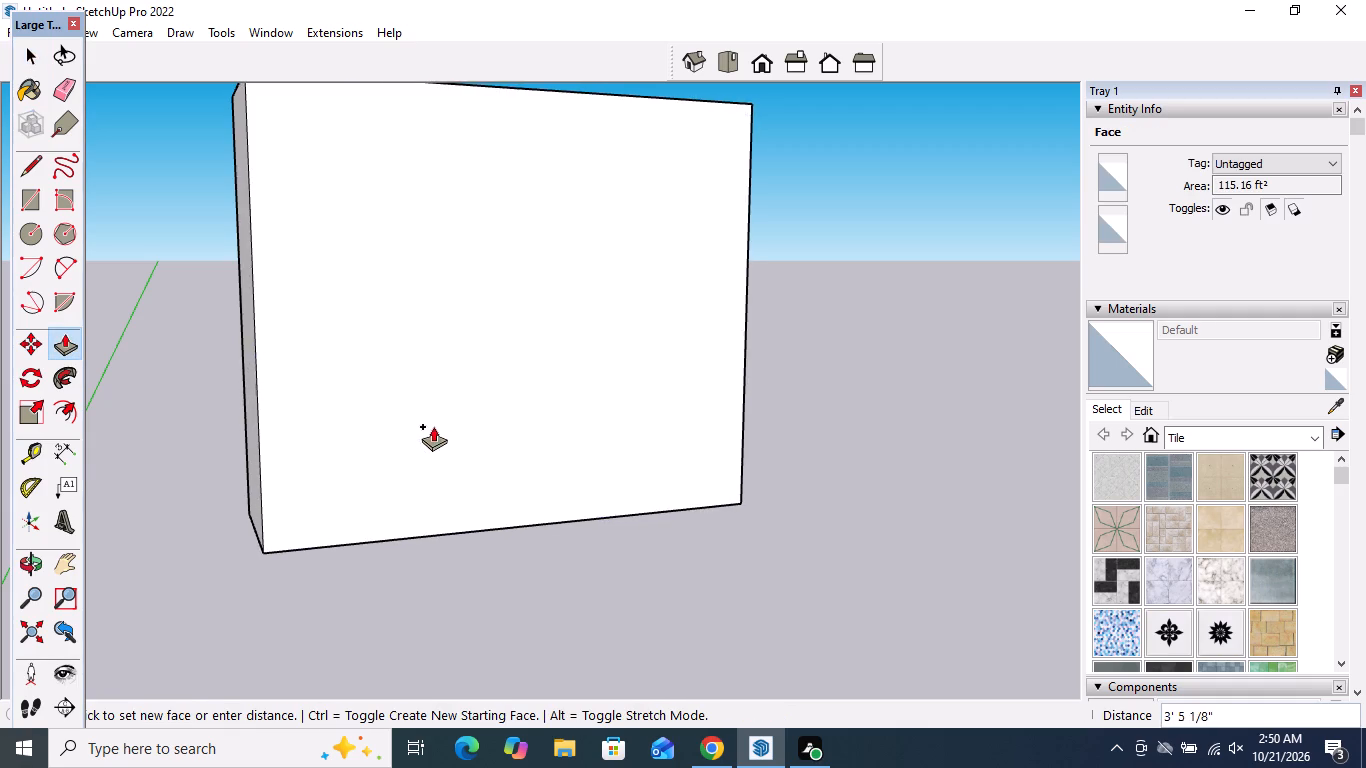
middle_drag(420, 413, 618, 413)
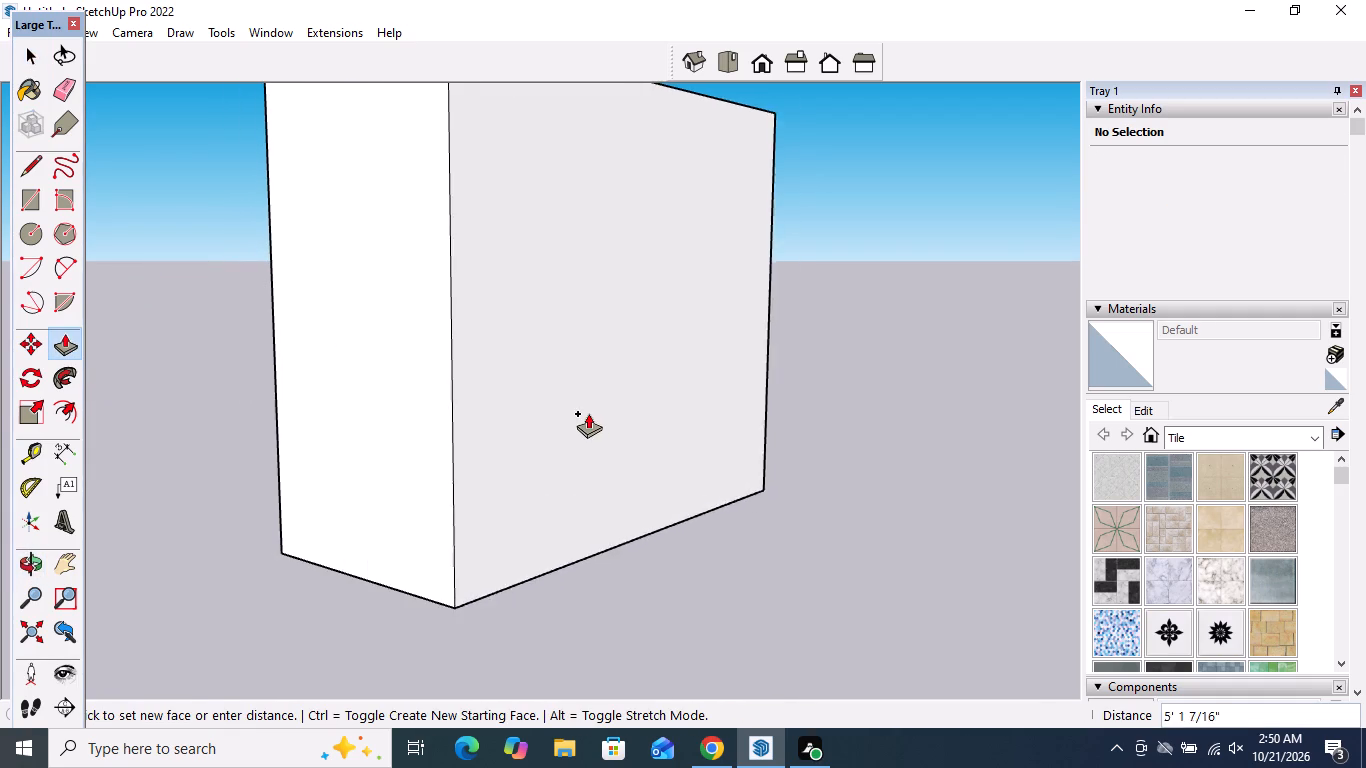
click(438, 392)
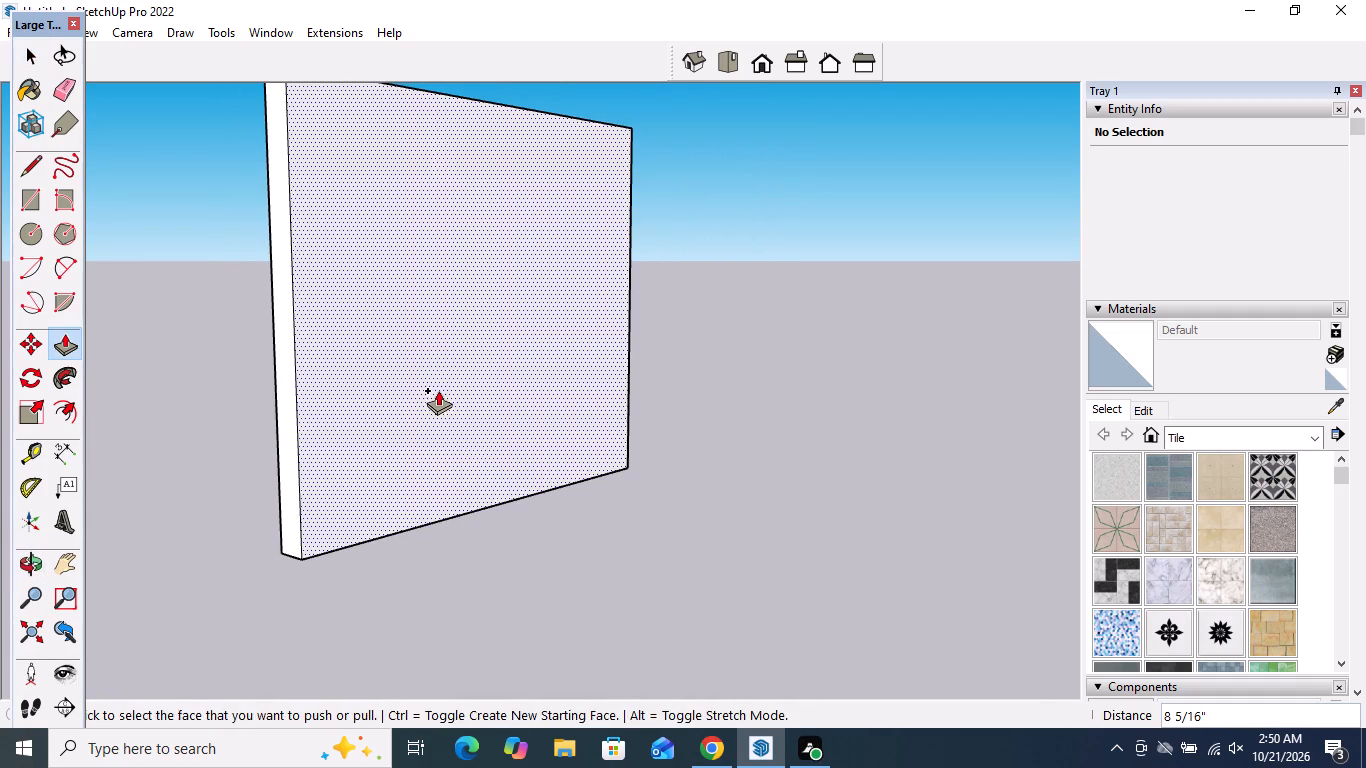
key(space)
Draw a vertical line about 9' 10" long from top edge to bottom edge of the front face, dividing off its right-hand portion.
middle_drag(664, 505, 496, 458)
scroll(468, 540, down, 4)
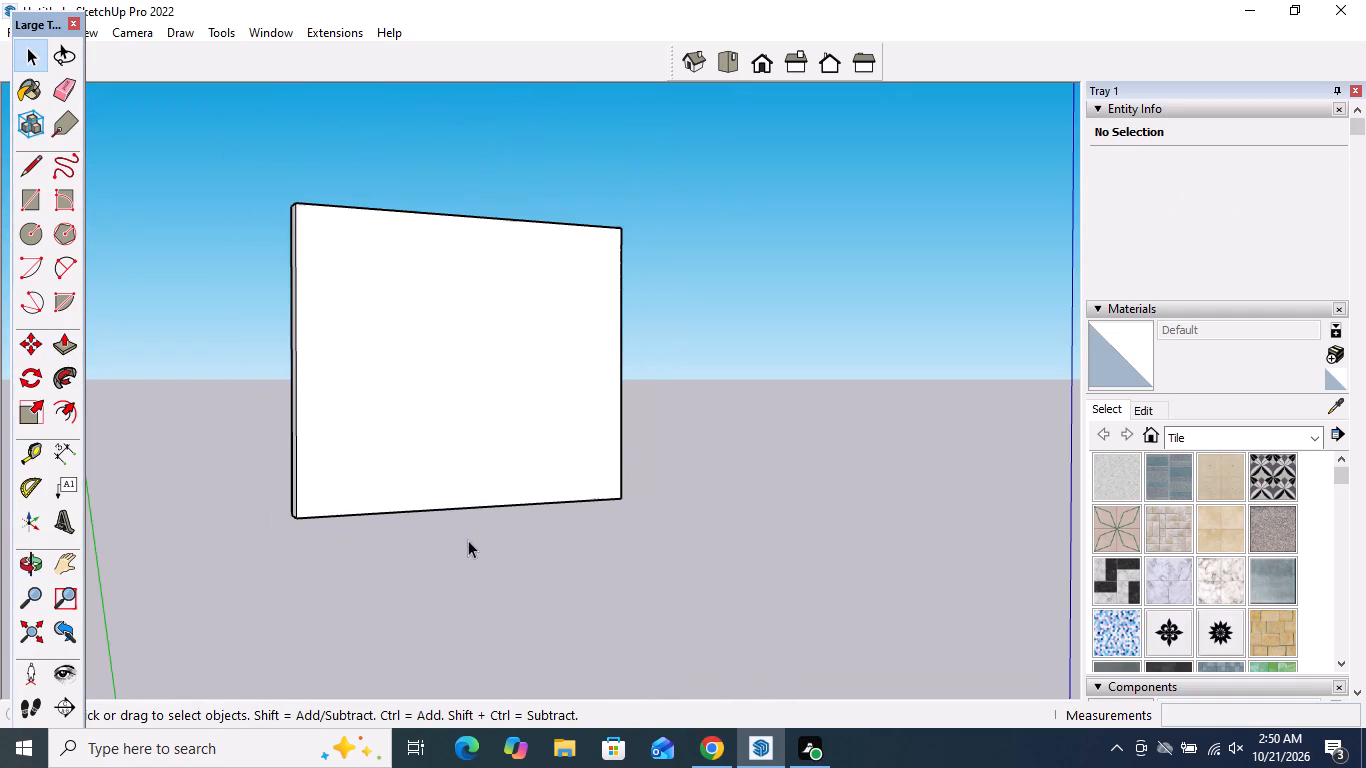
scroll(406, 334, up, 1)
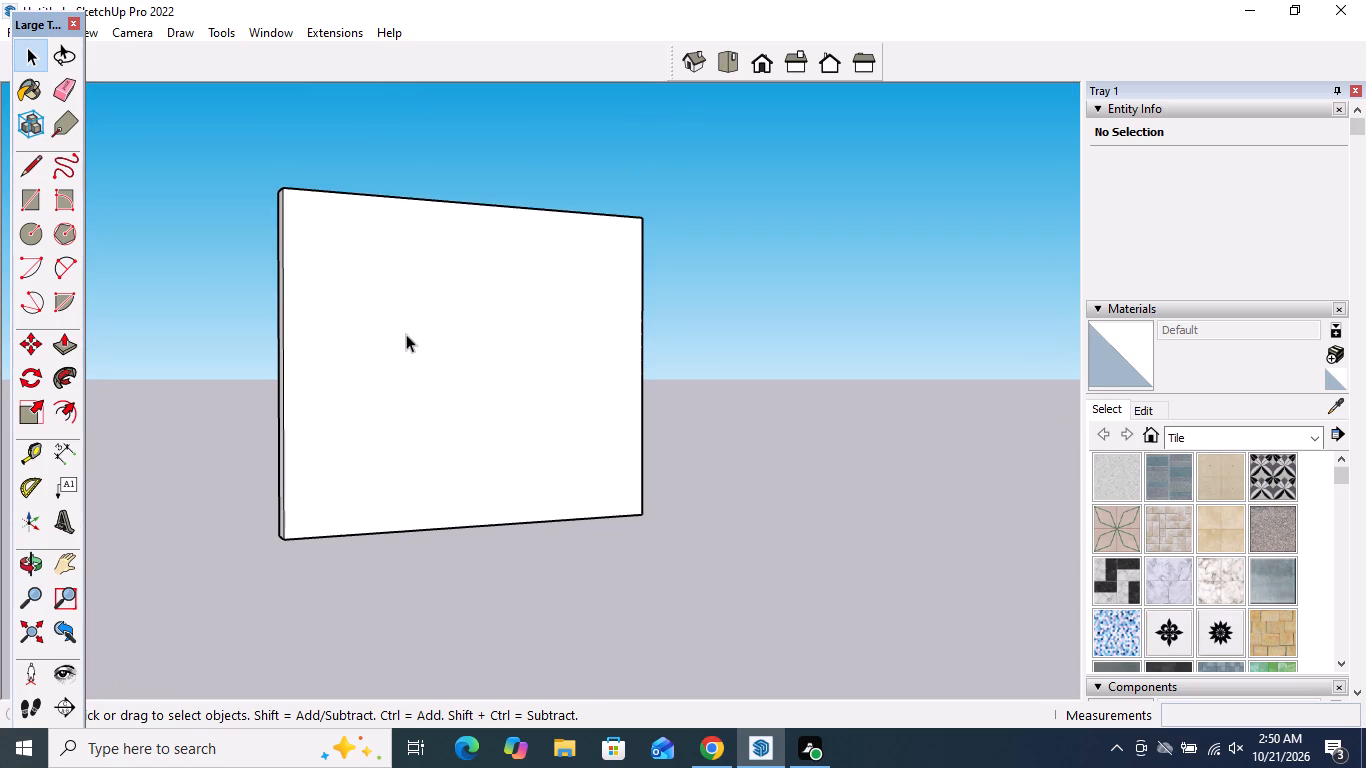
click(33, 171)
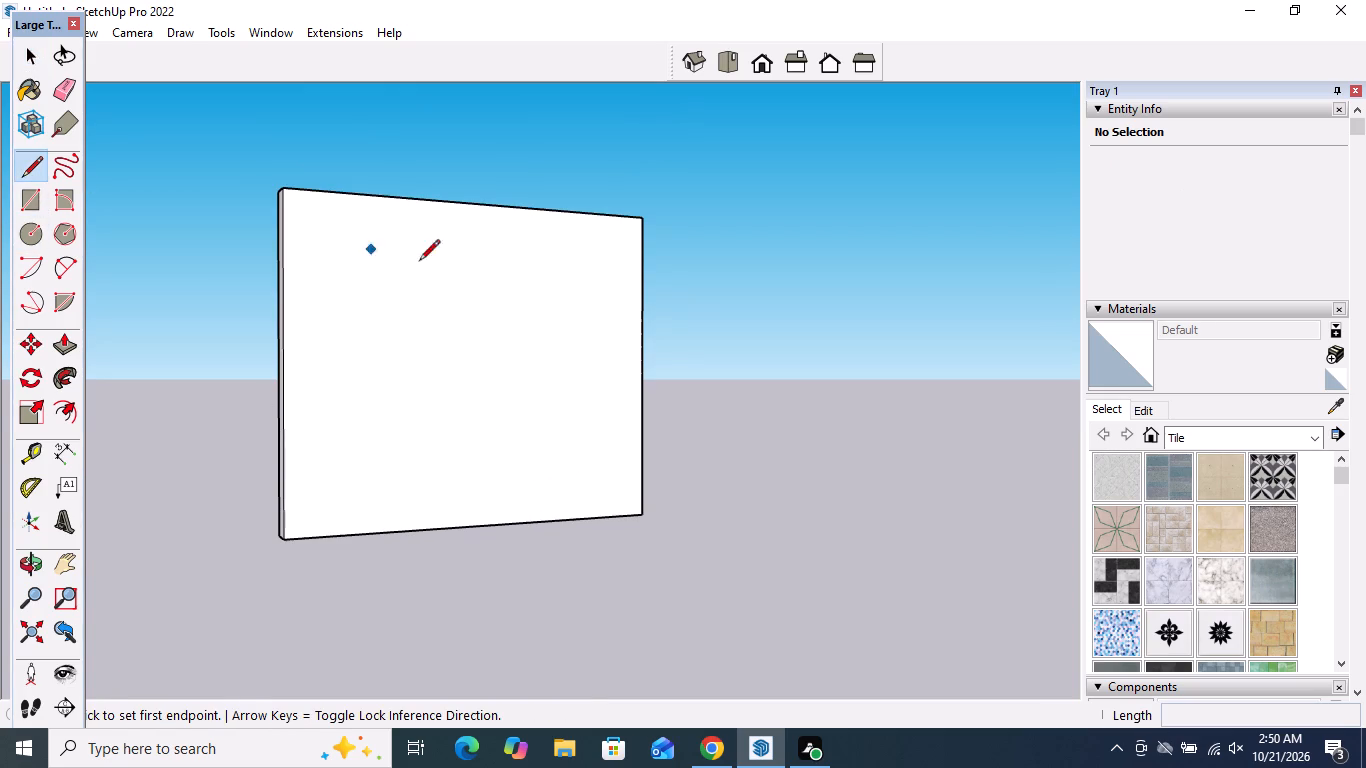
drag(540, 211, 542, 227)
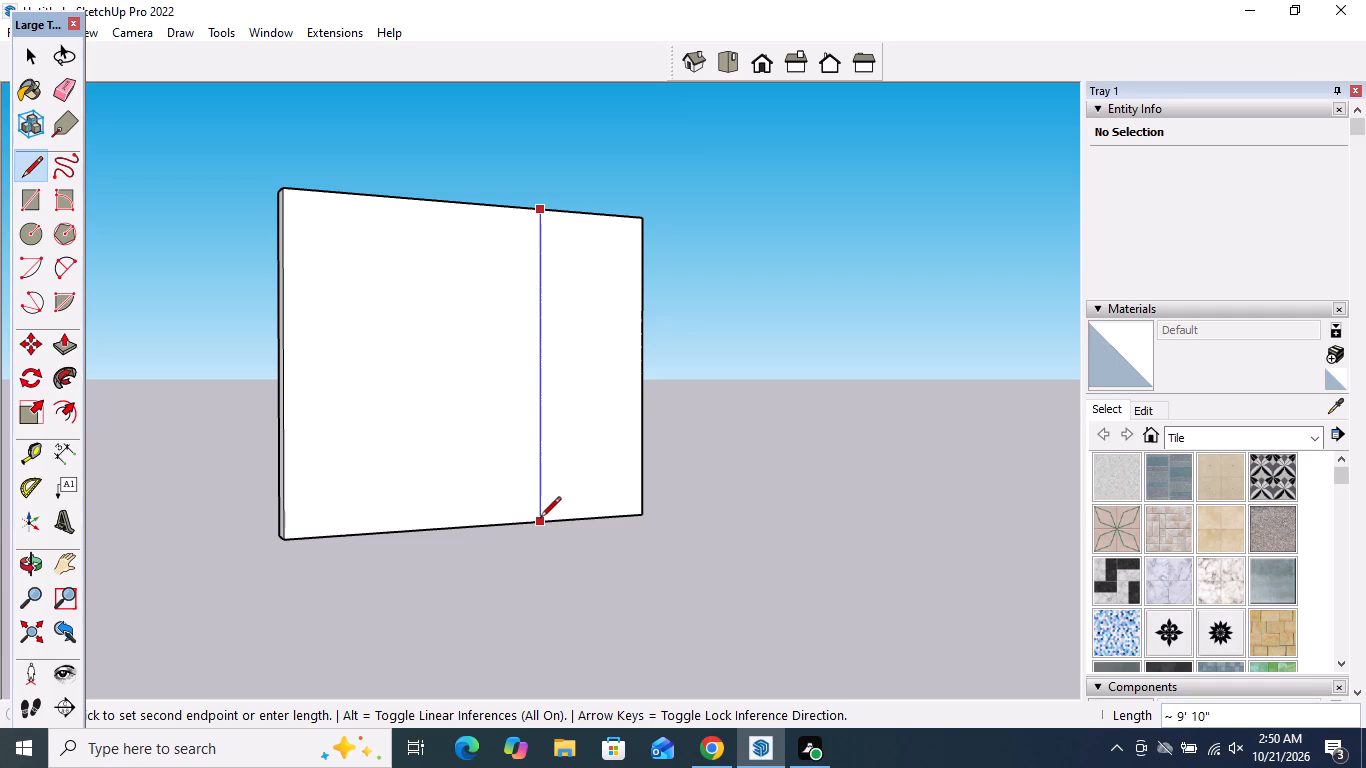
click(540, 516)
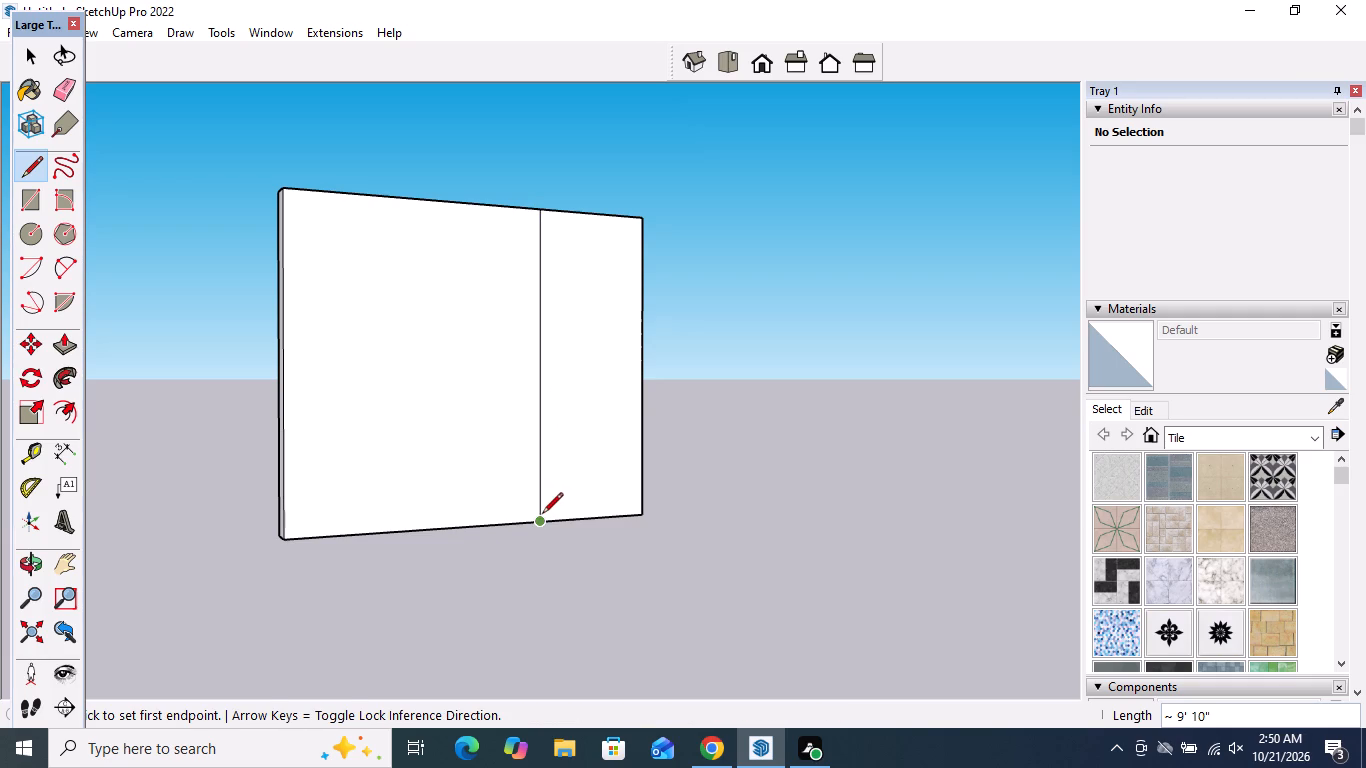
key(space)
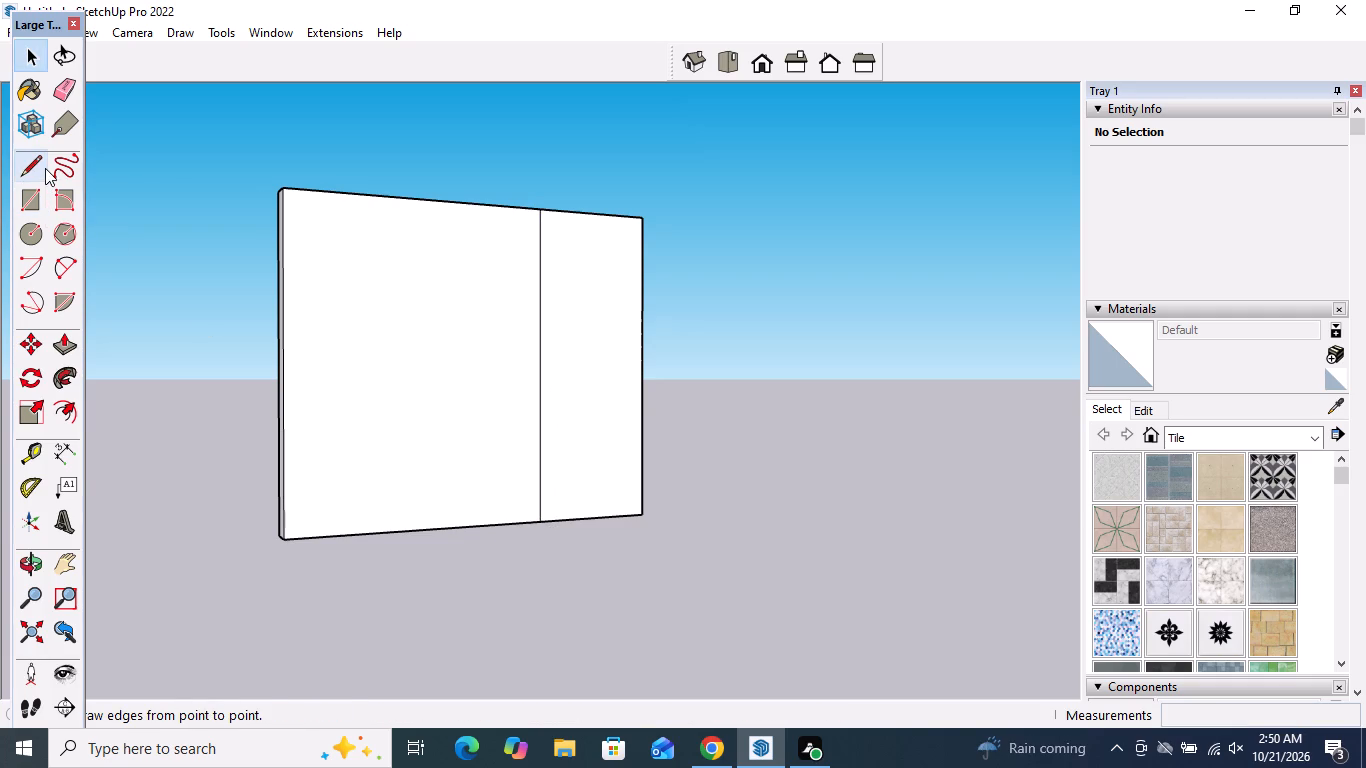
Outline a panel with a line about 6' 7" leftward from near the divider's top and a vertical of about 8' 6" to the bottom edge.
click(45, 166)
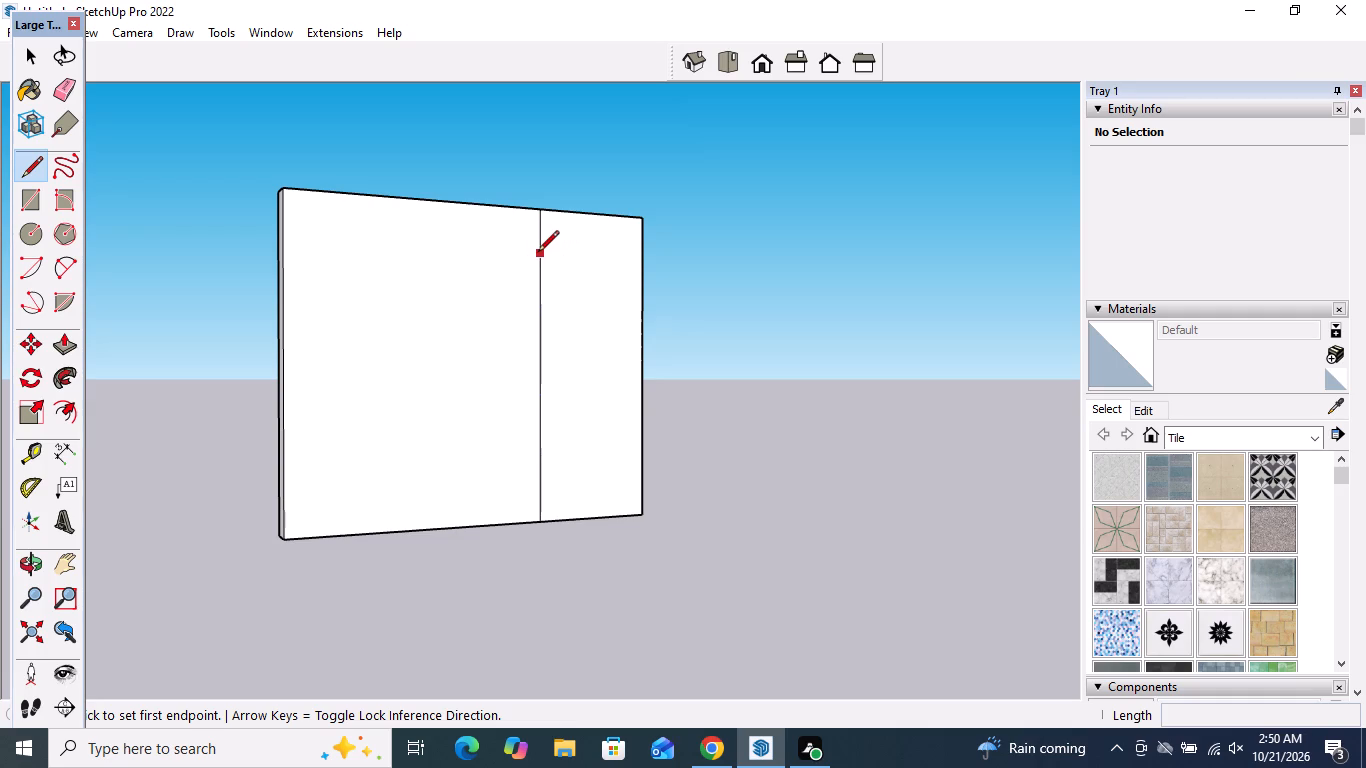
click(538, 253)
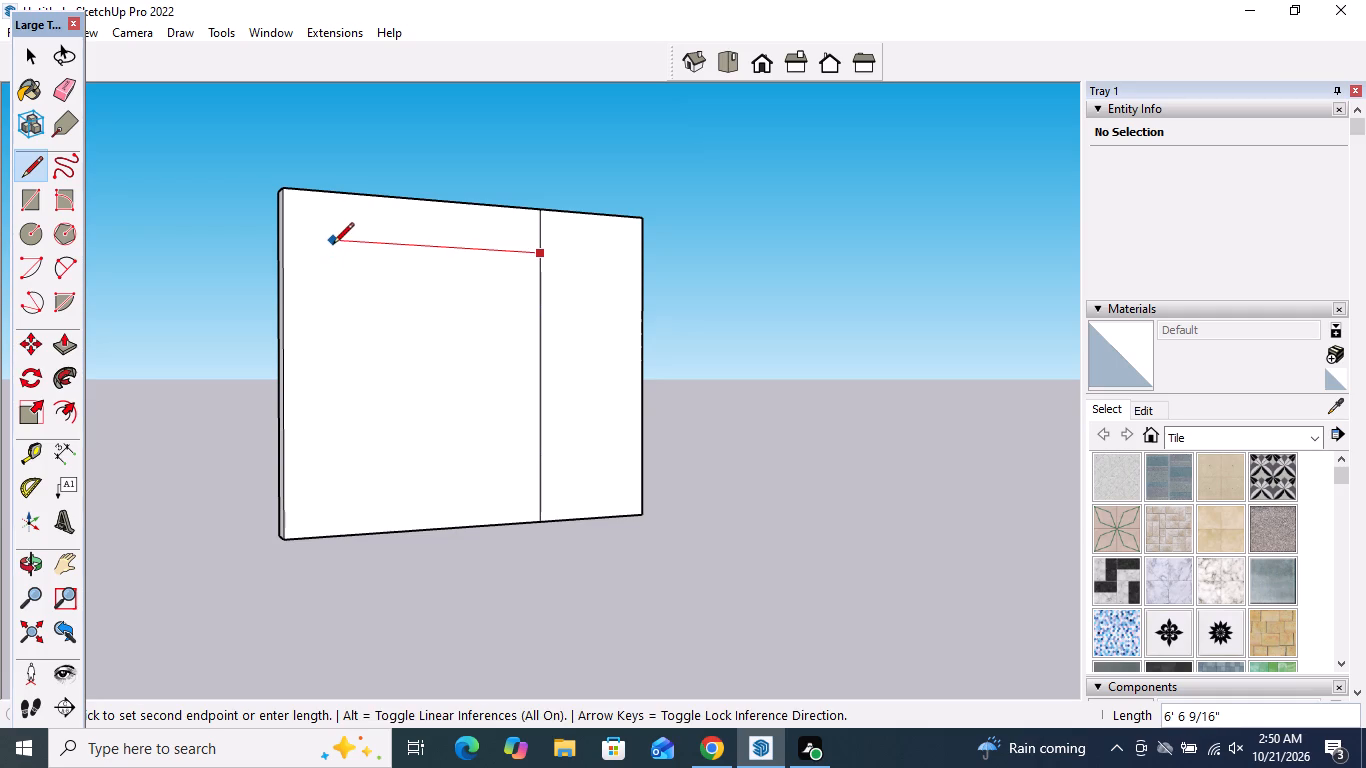
click(333, 243)
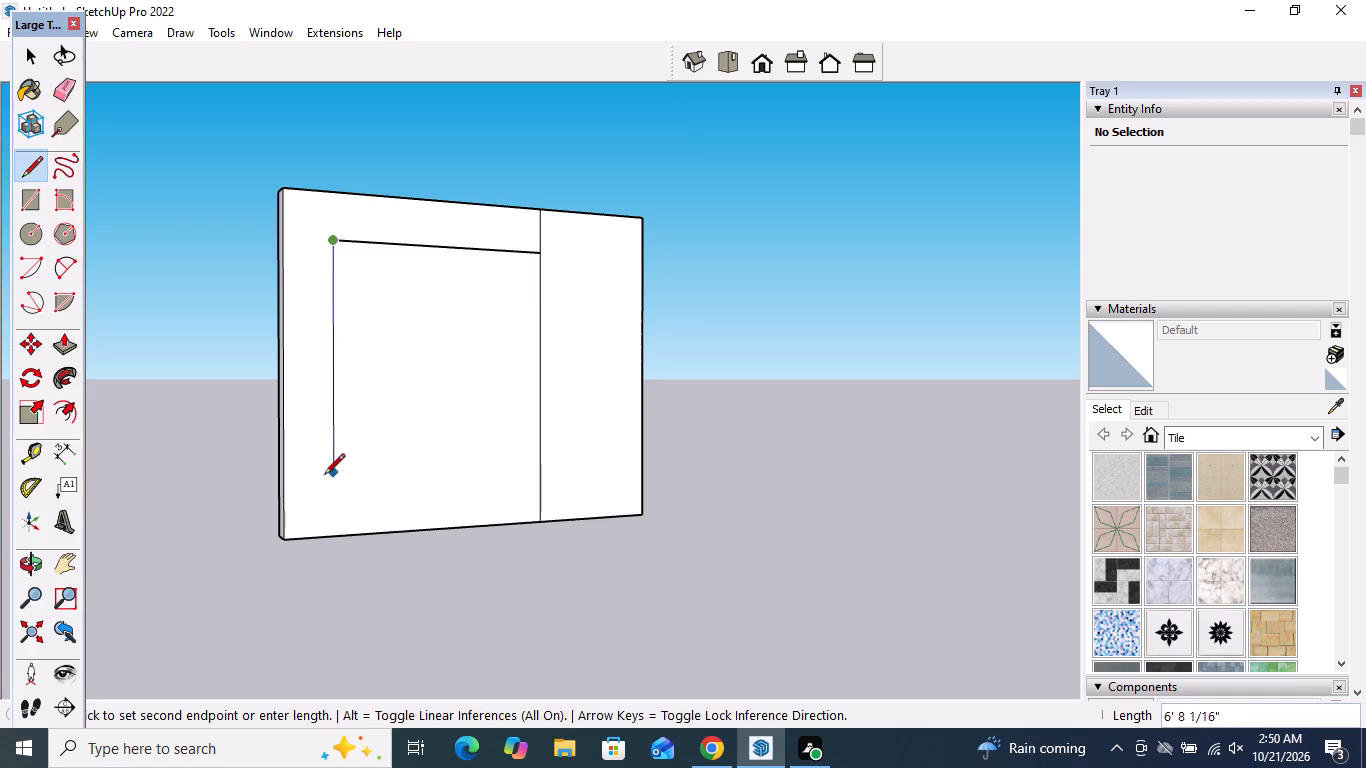
click(337, 531)
key(space)
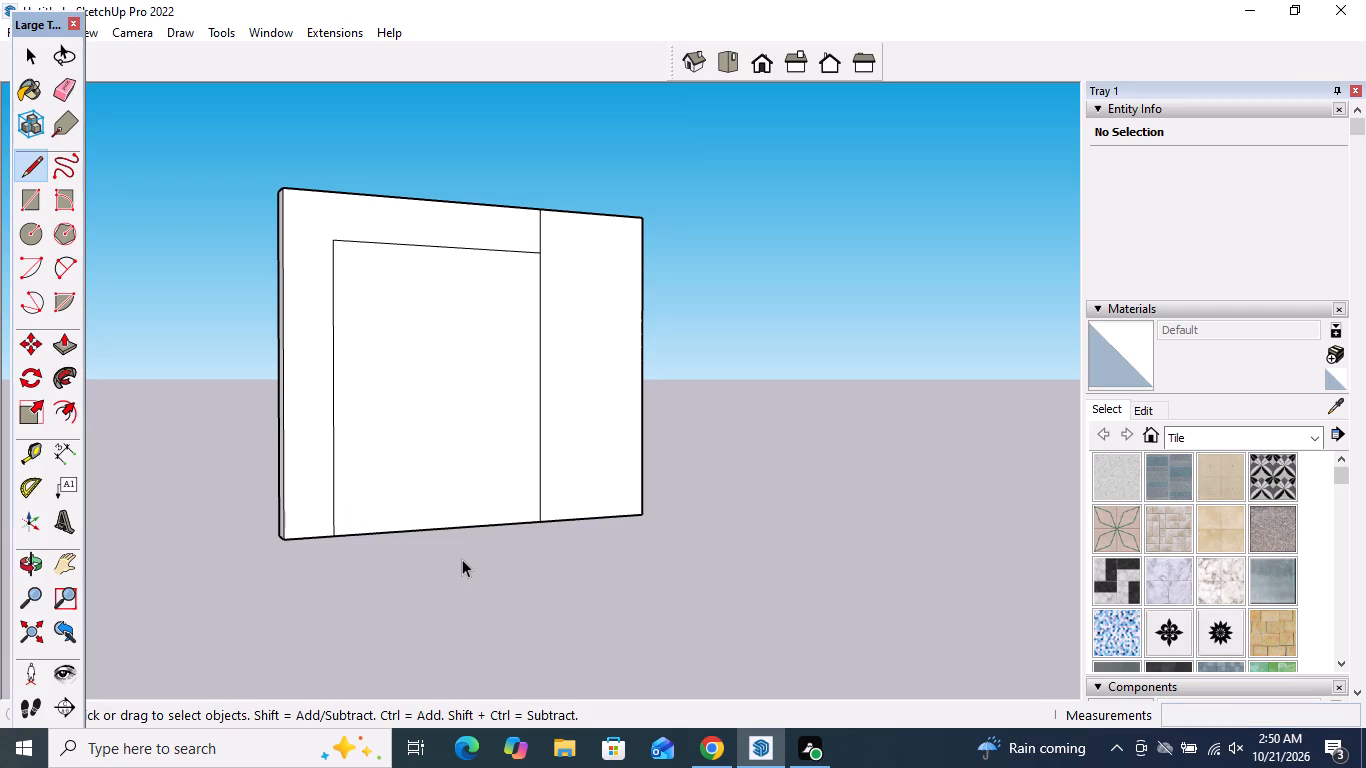
Round the panel outline's upper-left corner with a tangent two-point arc spanning about 8", trimming the sharp corner.
click(69, 276)
scroll(326, 240, up, 6)
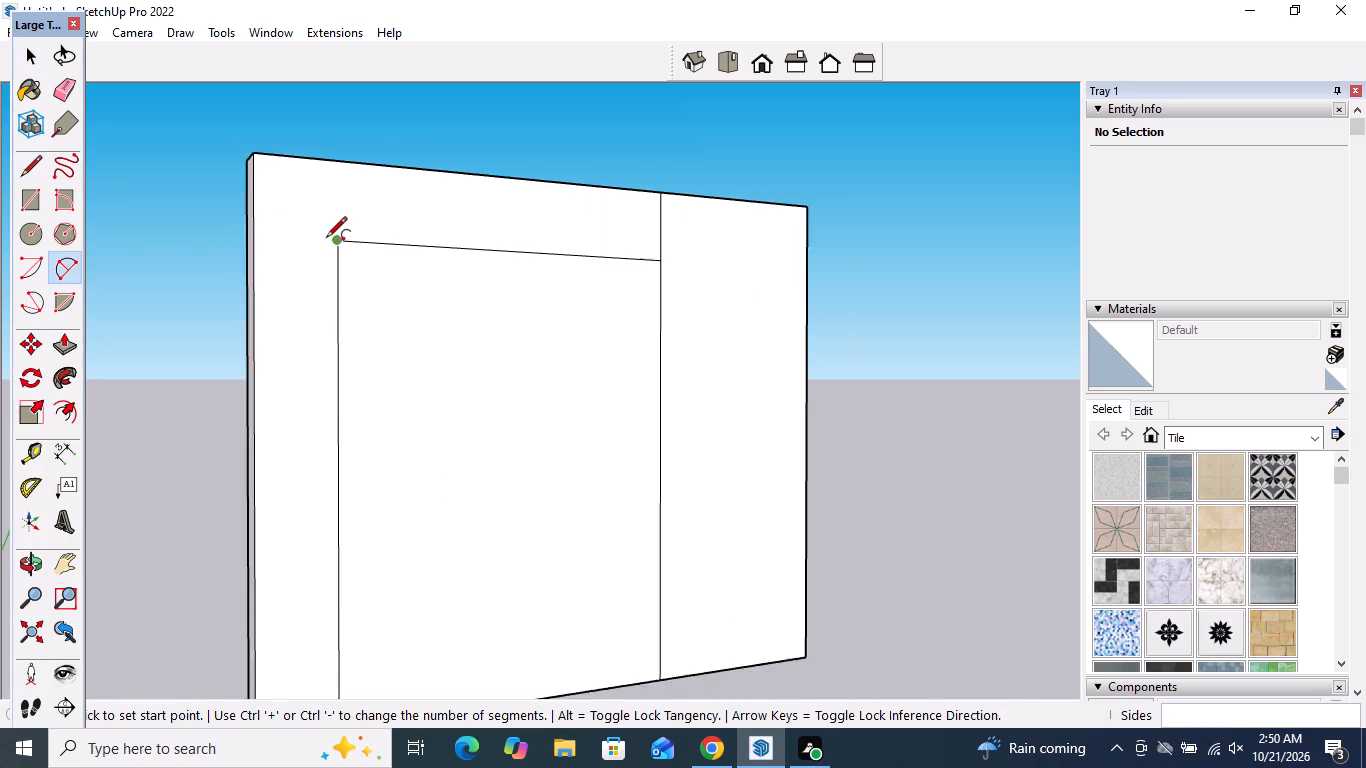
scroll(326, 239, up, 2)
click(347, 279)
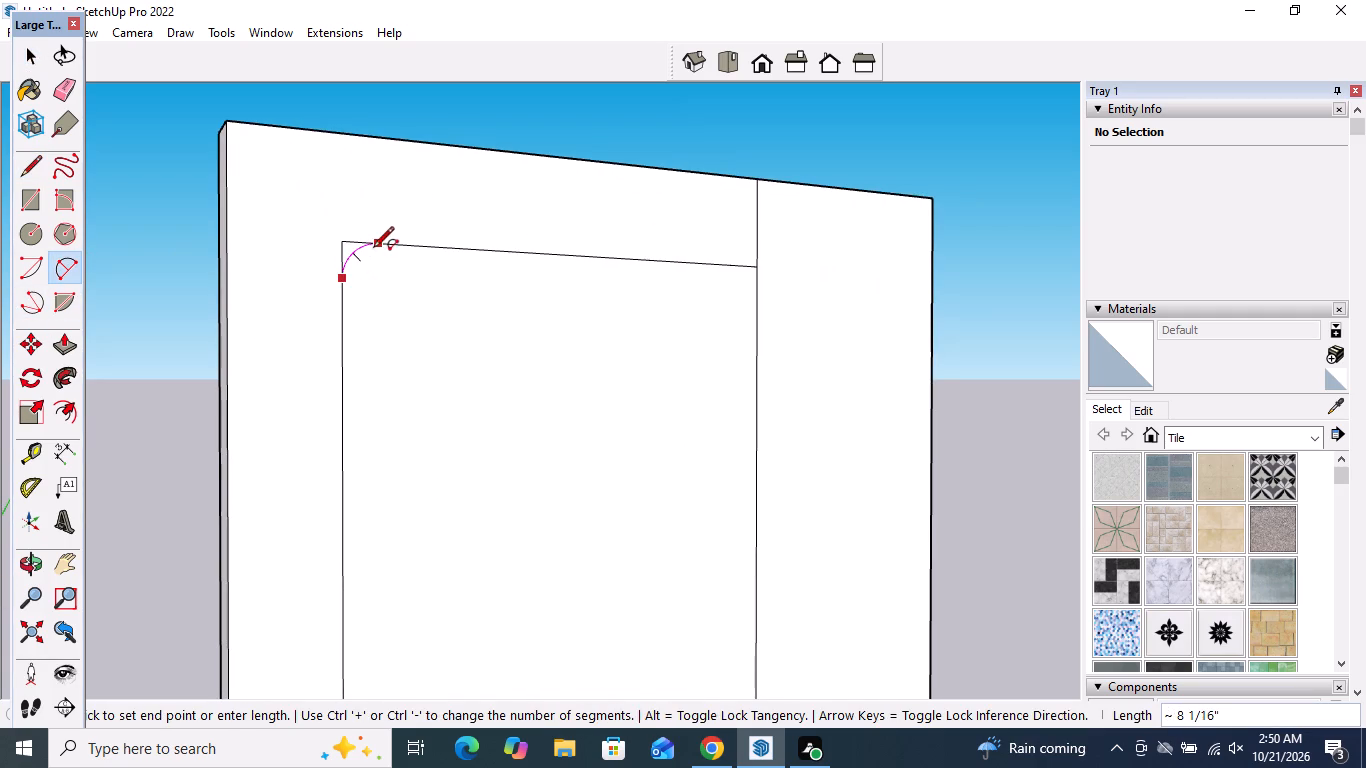
click(377, 244)
click(377, 244)
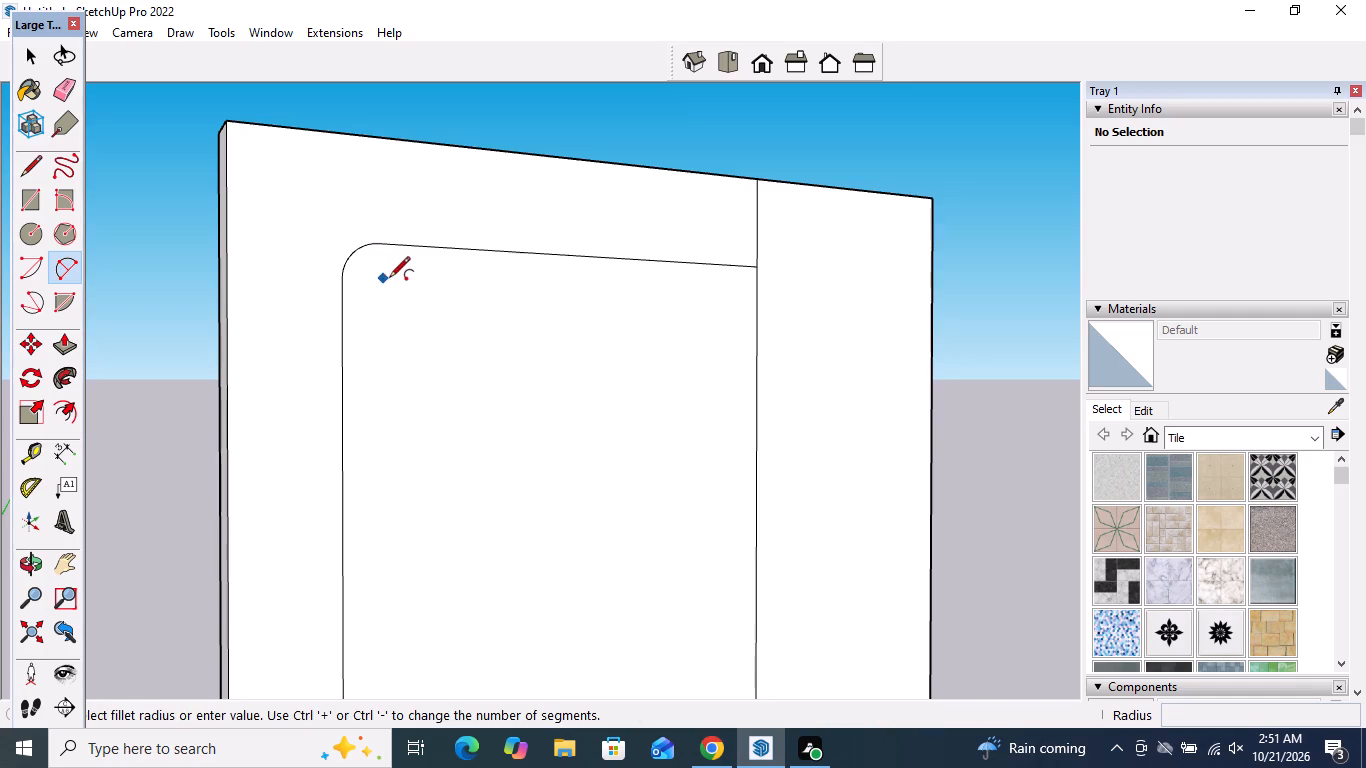
key(space)
scroll(461, 177, down, 2)
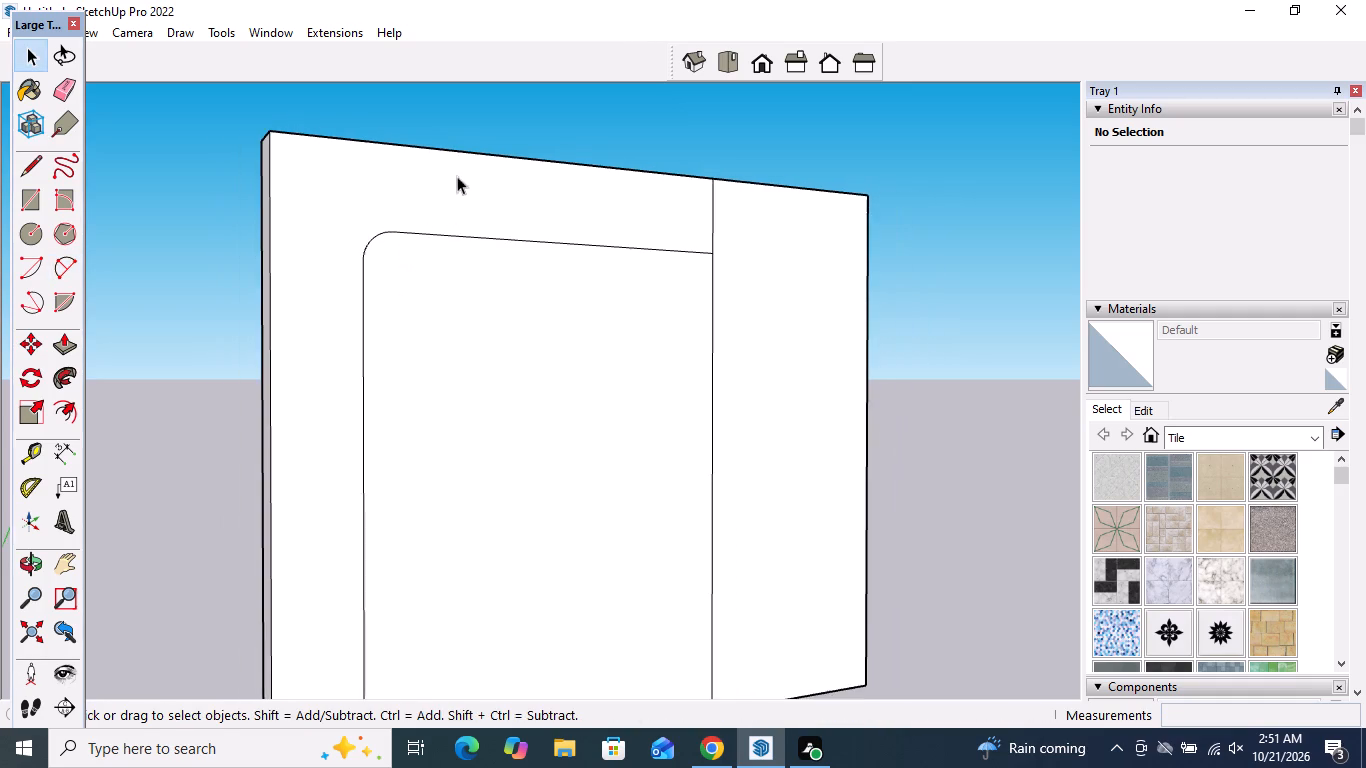
Draw a line about 11' 8 1/2" long across the slab's front face just above its bottom edge, marking off a low strip.
scroll(457, 176, down, 4)
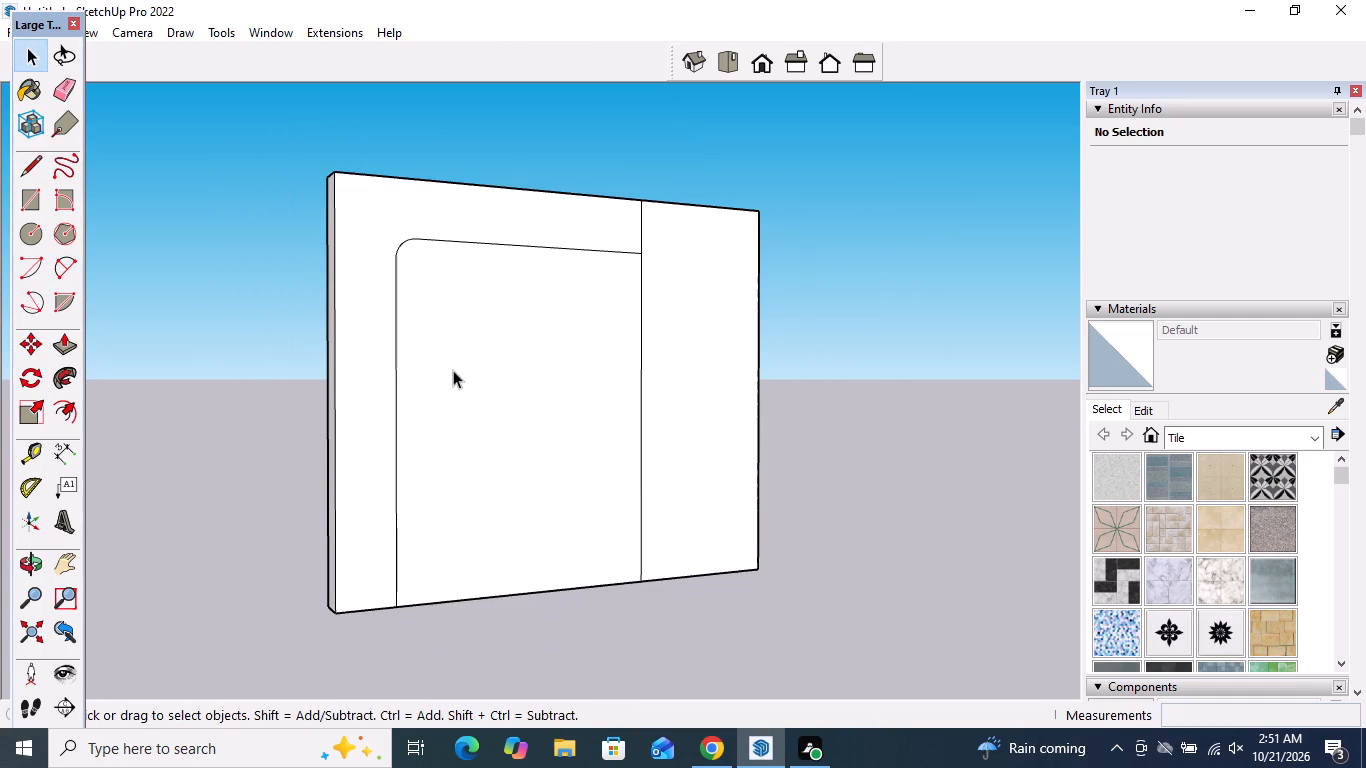
scroll(453, 370, down, 1)
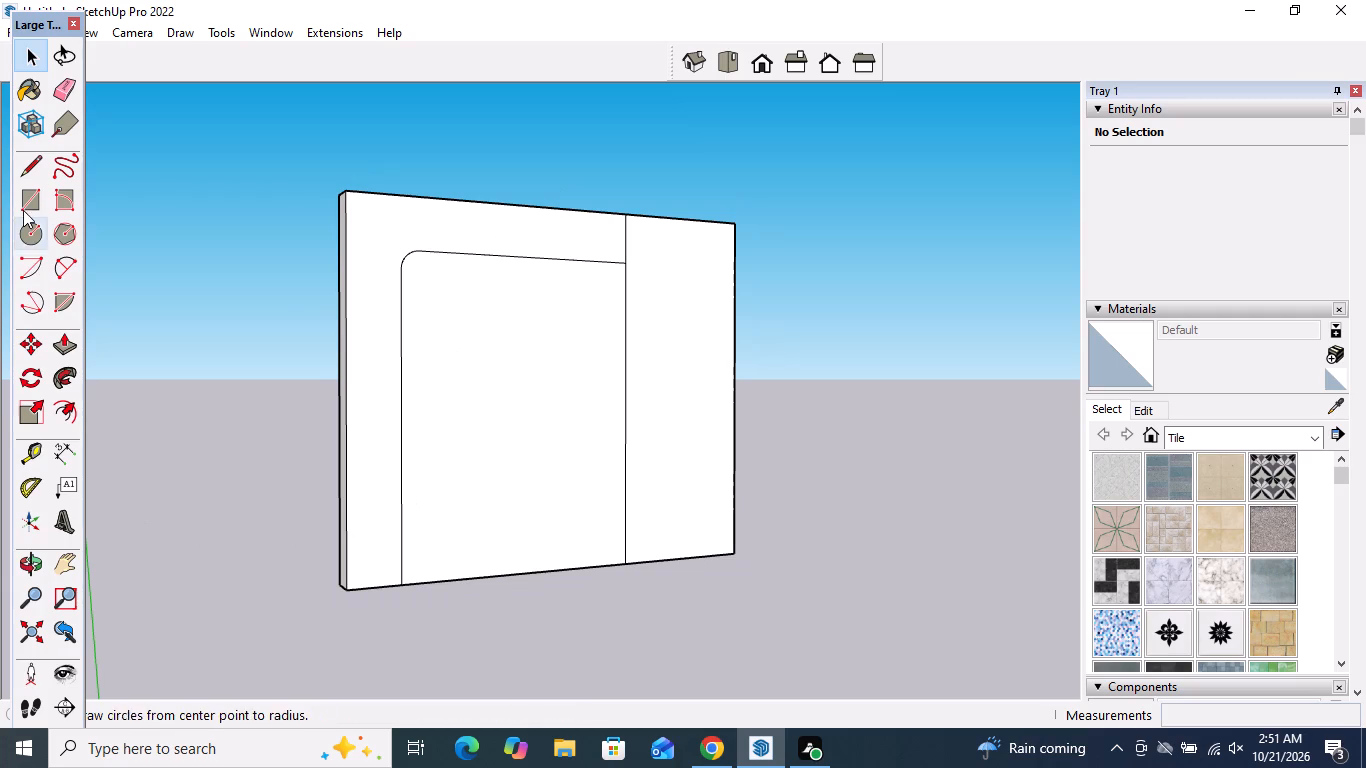
click(36, 177)
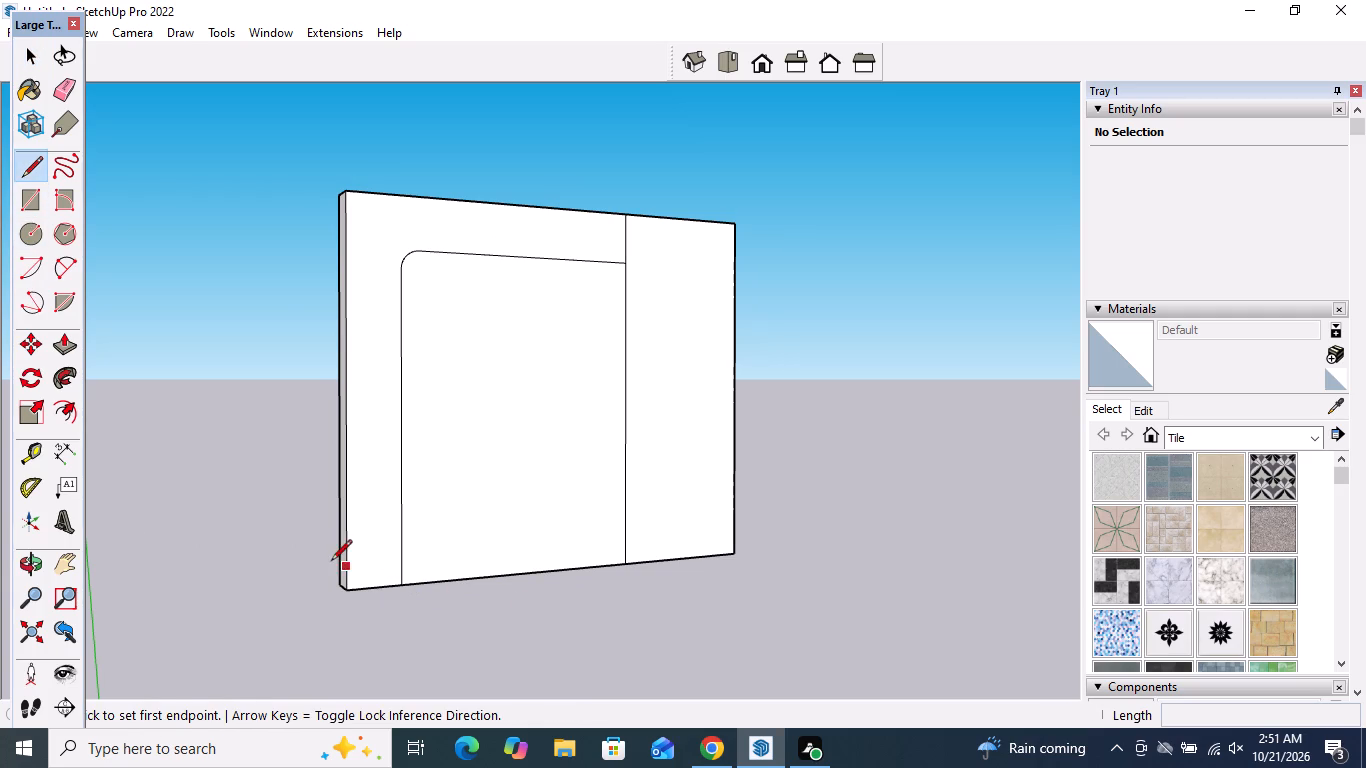
drag(348, 575, 368, 573)
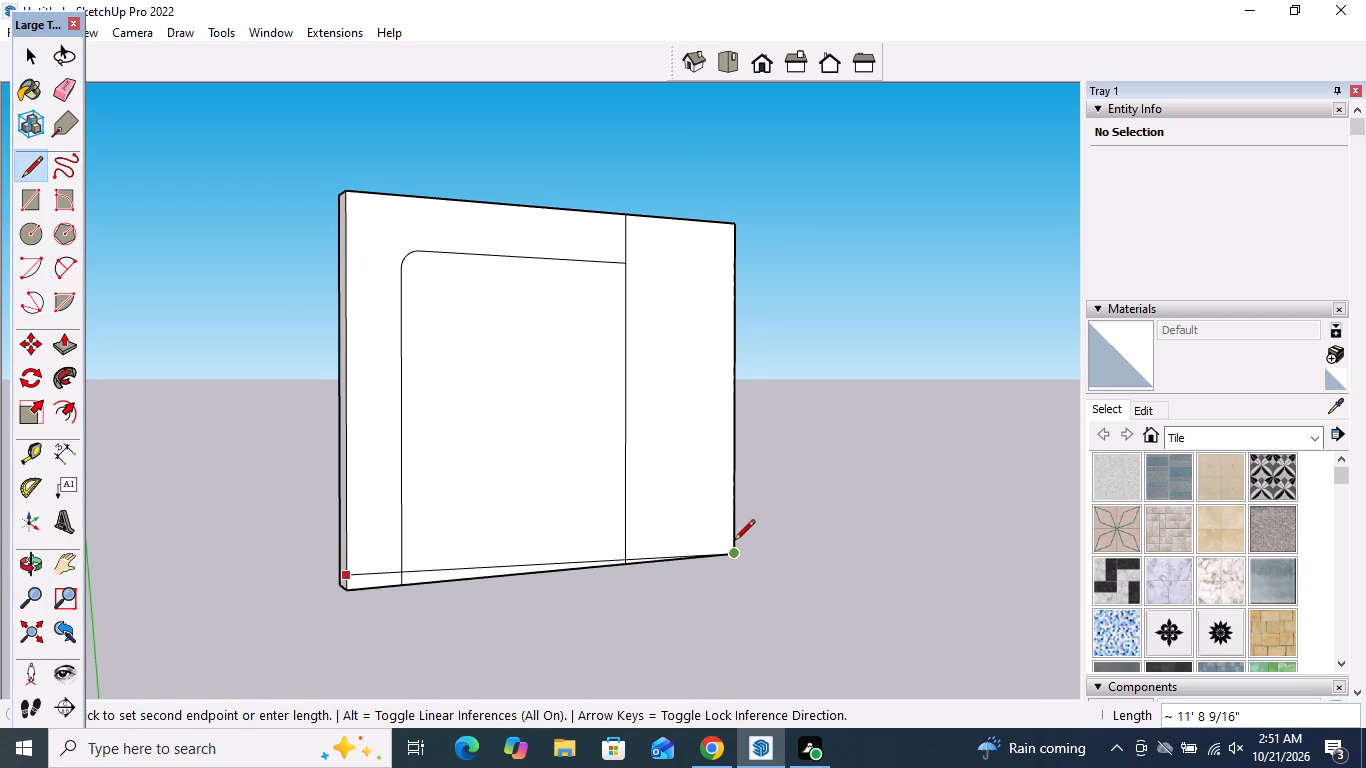
click(728, 539)
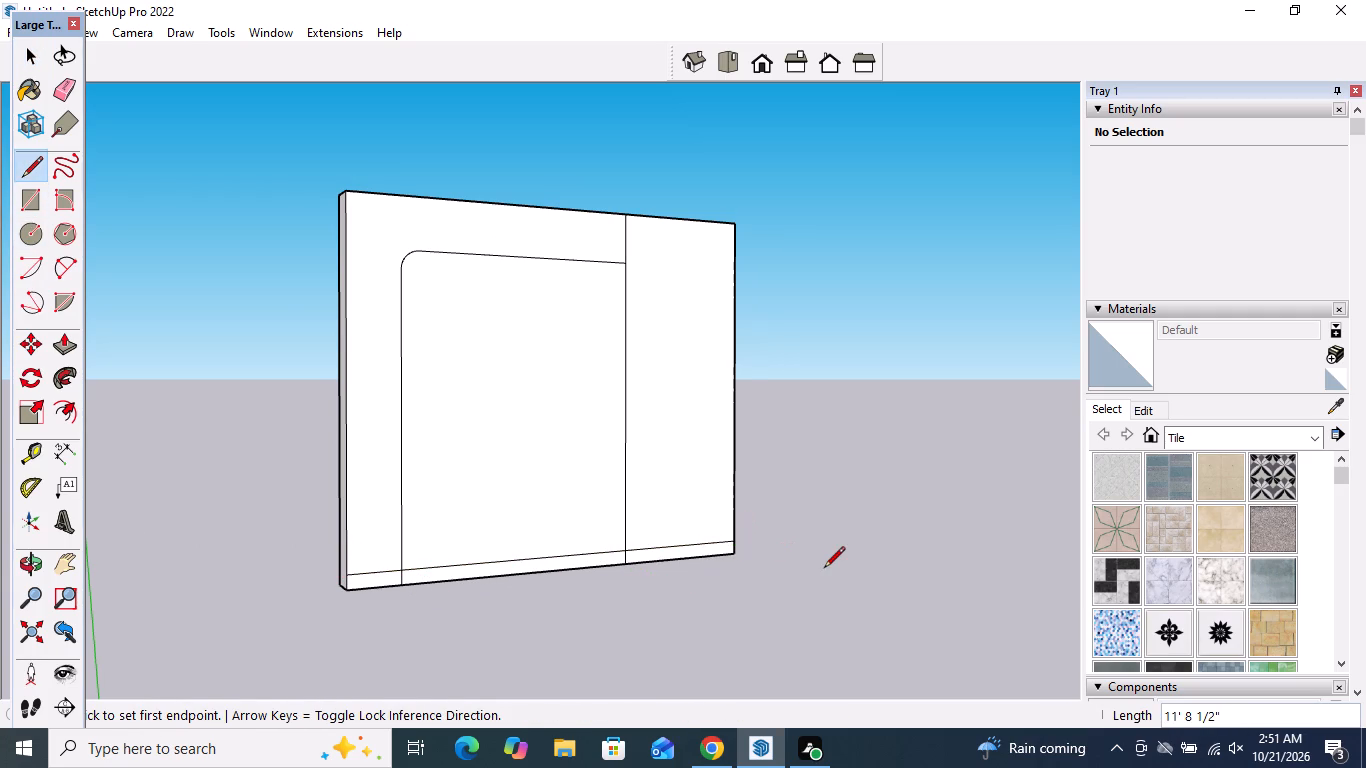
key(space)
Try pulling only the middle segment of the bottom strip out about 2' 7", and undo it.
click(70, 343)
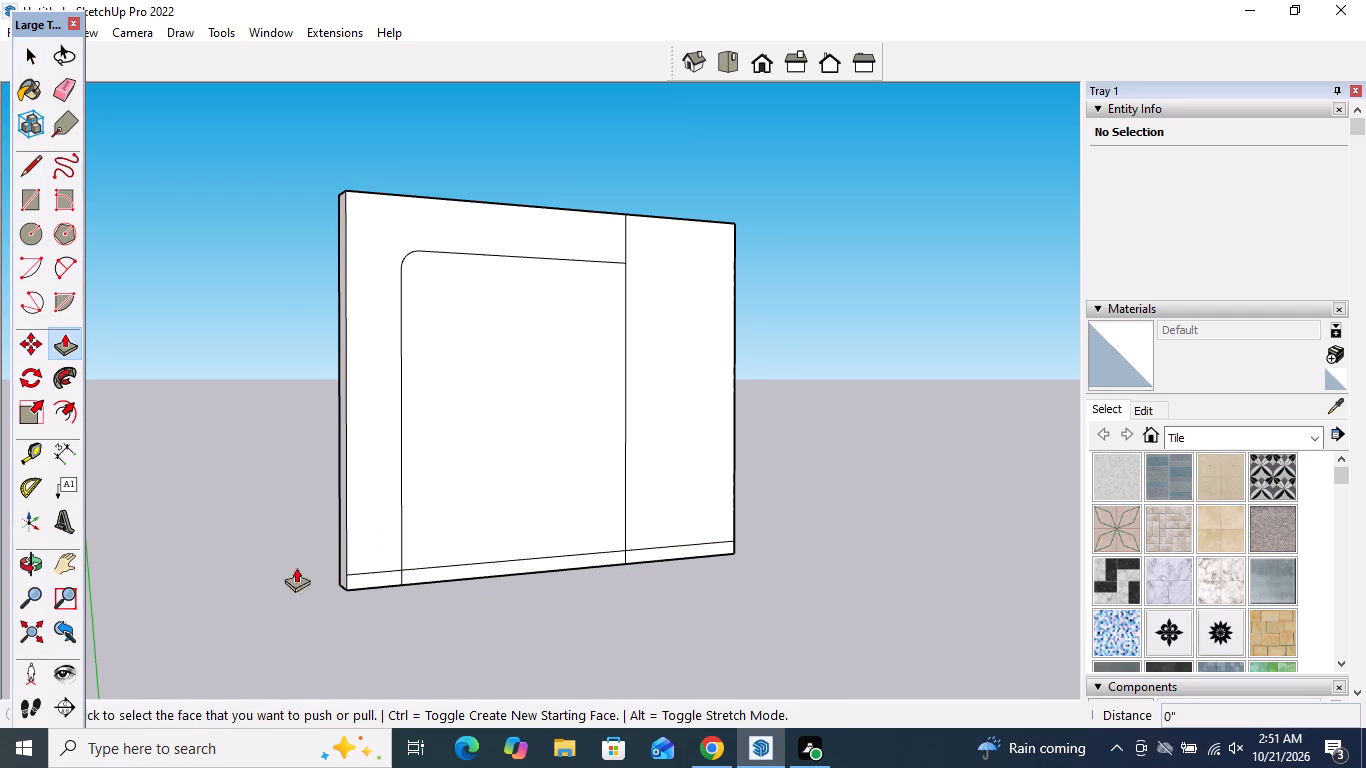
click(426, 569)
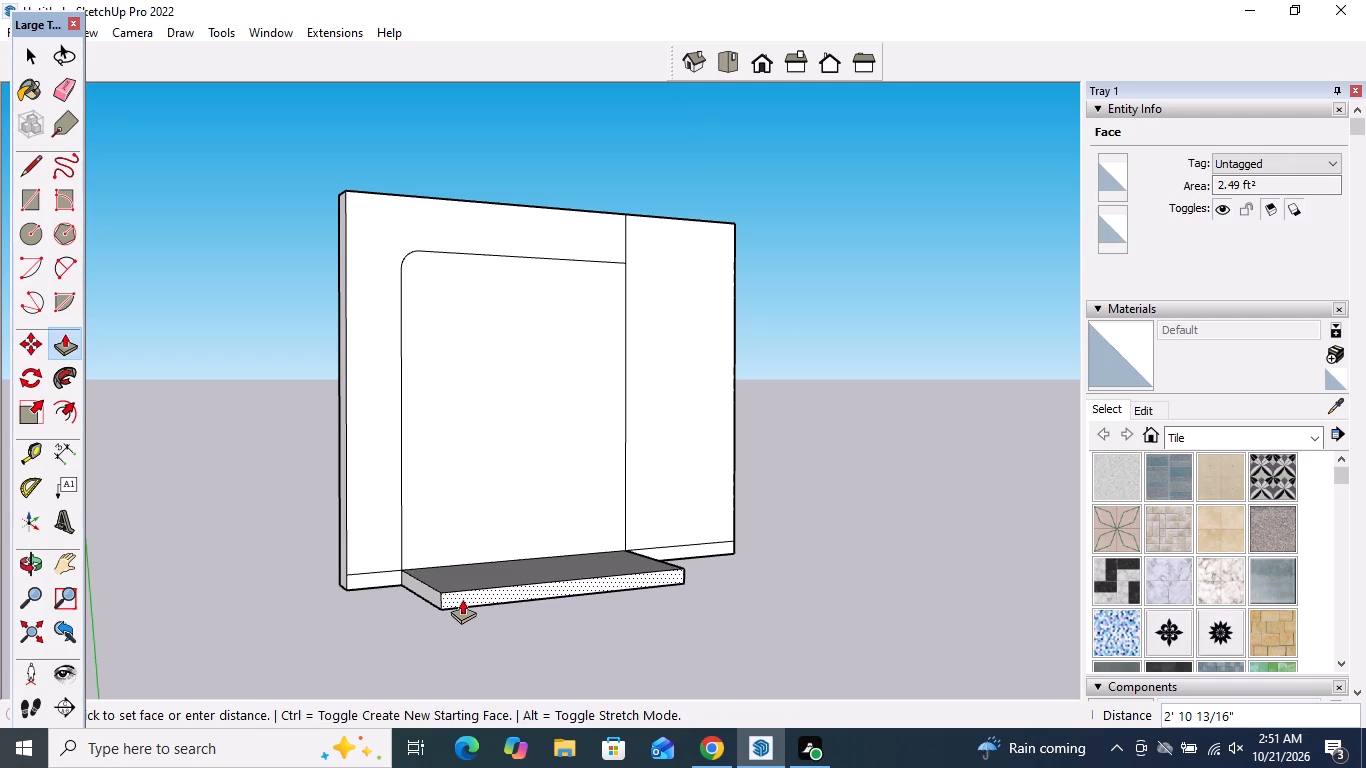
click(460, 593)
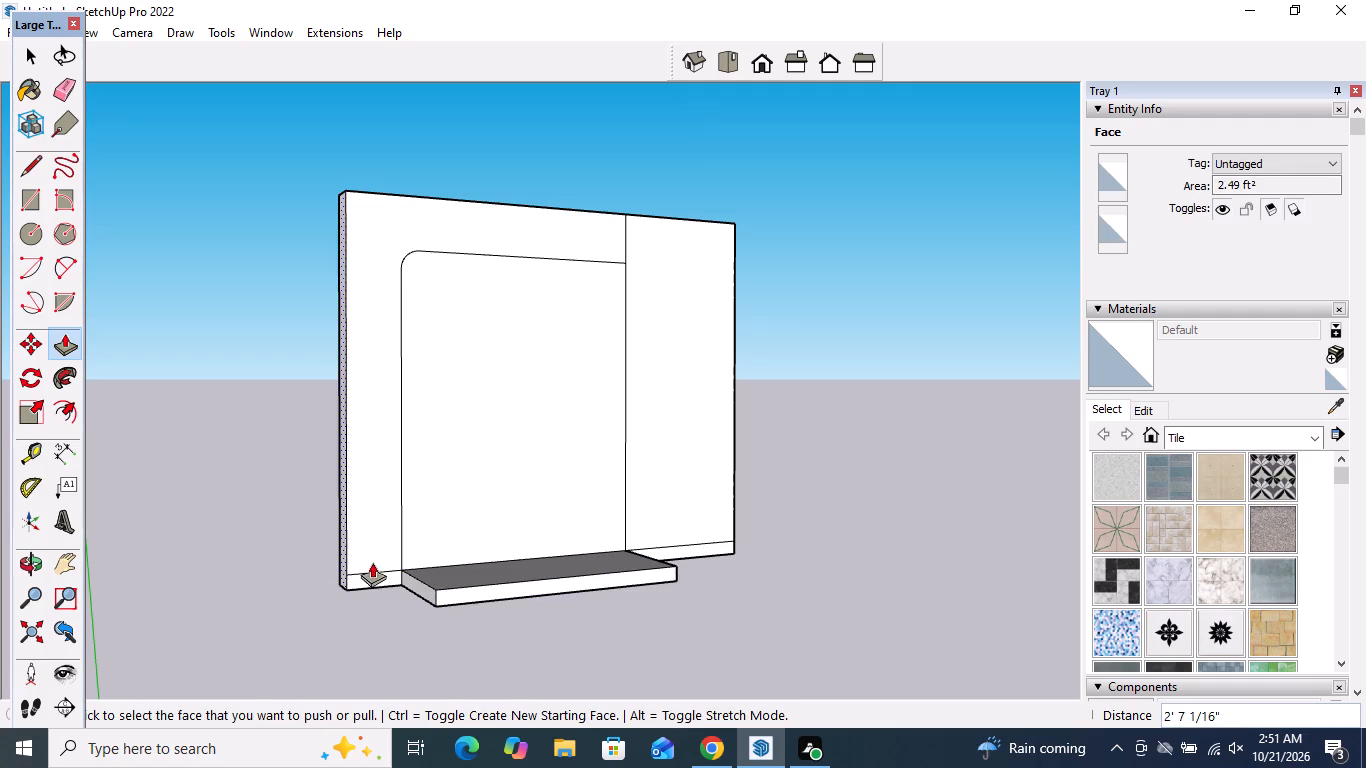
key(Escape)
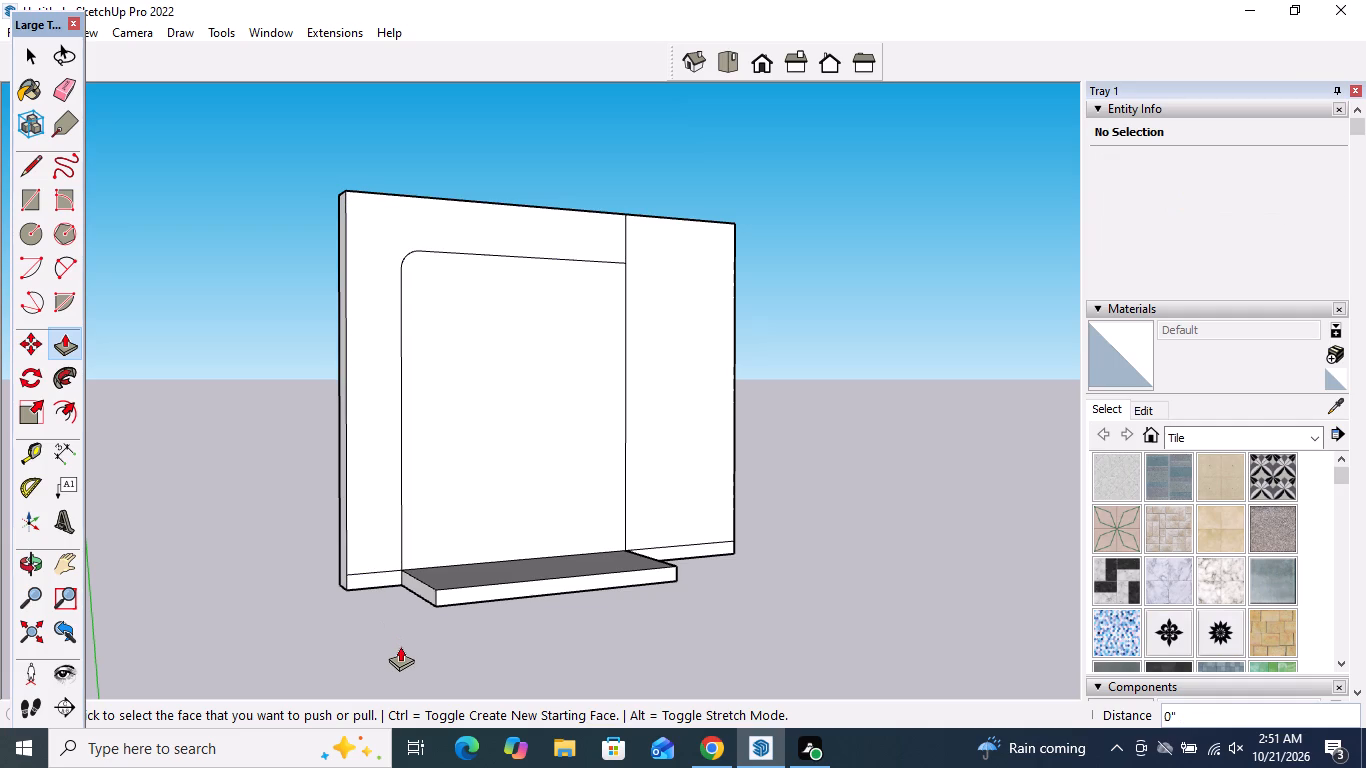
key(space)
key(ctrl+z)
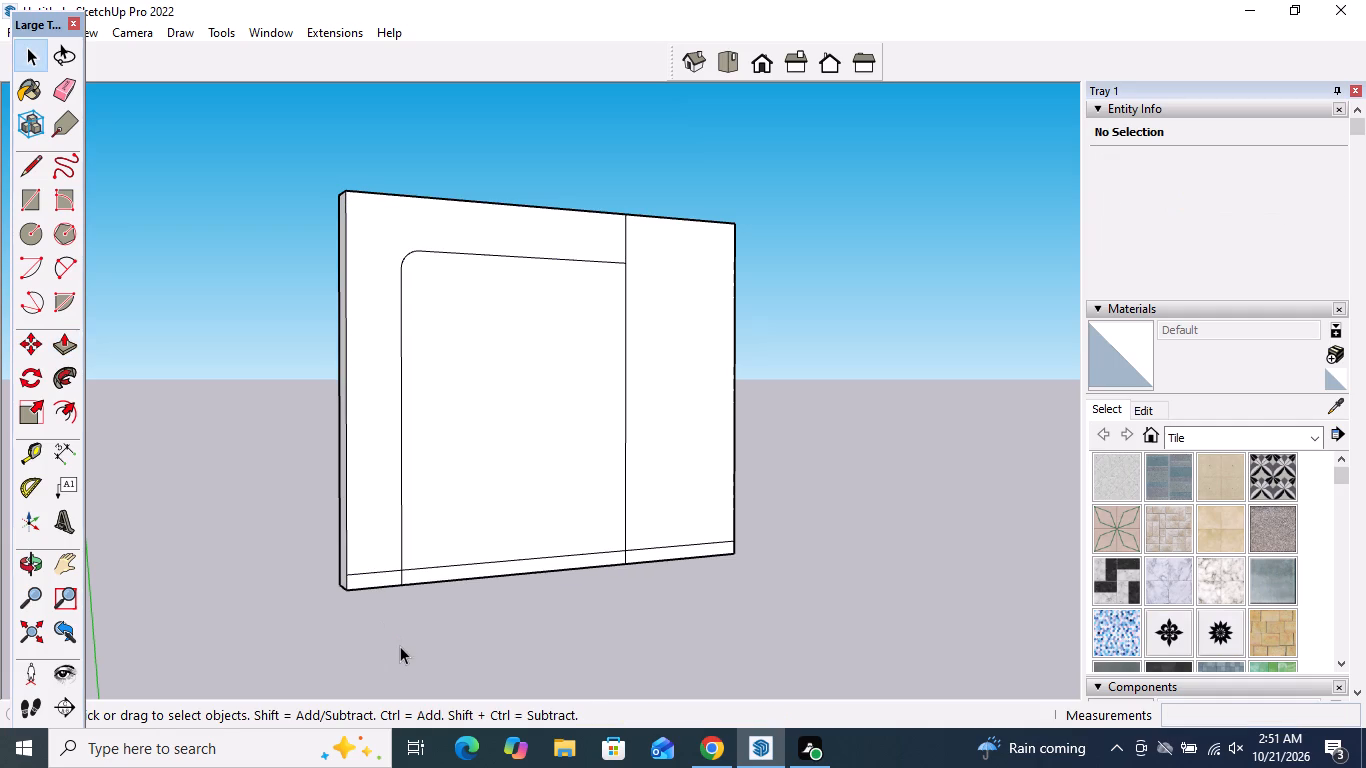
Erase the two short vertical segments crossing the bottom strip so it becomes one continuous face.
click(50, 99)
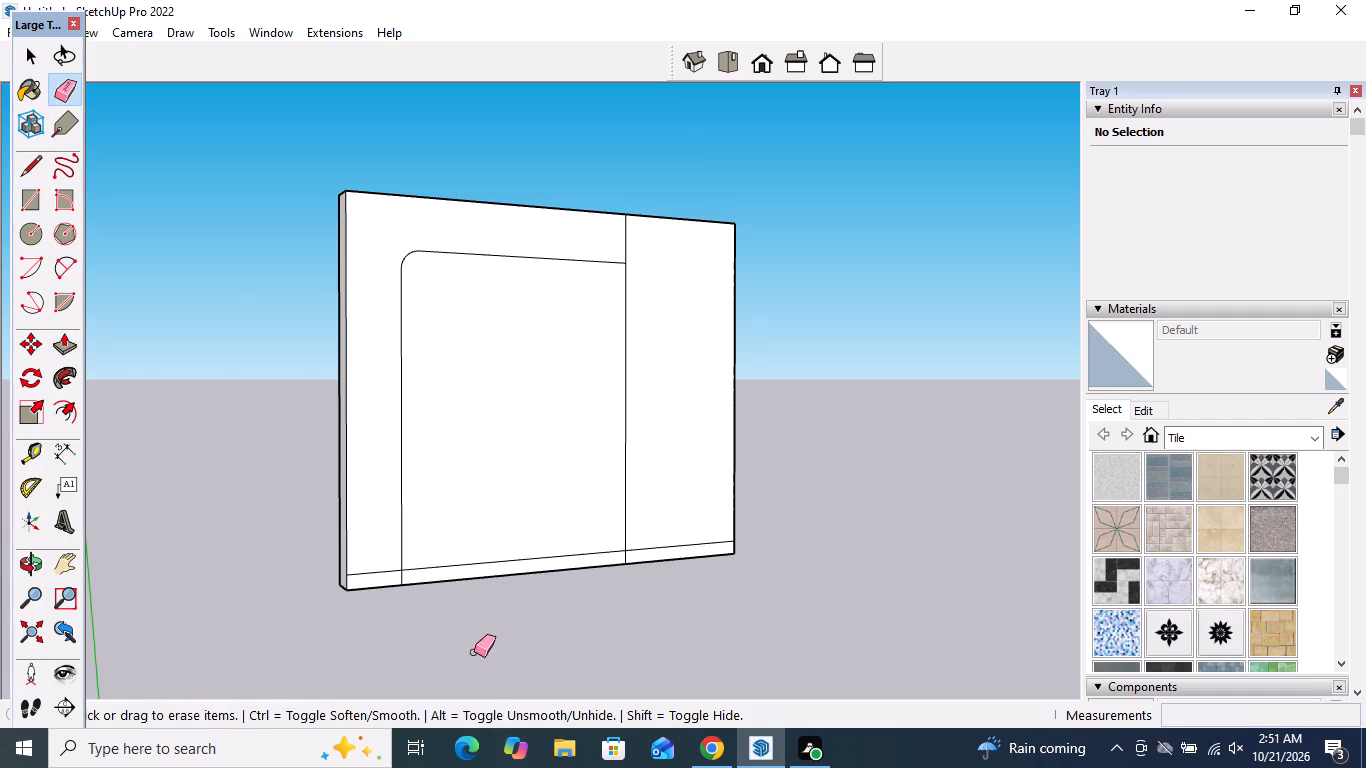
click(402, 574)
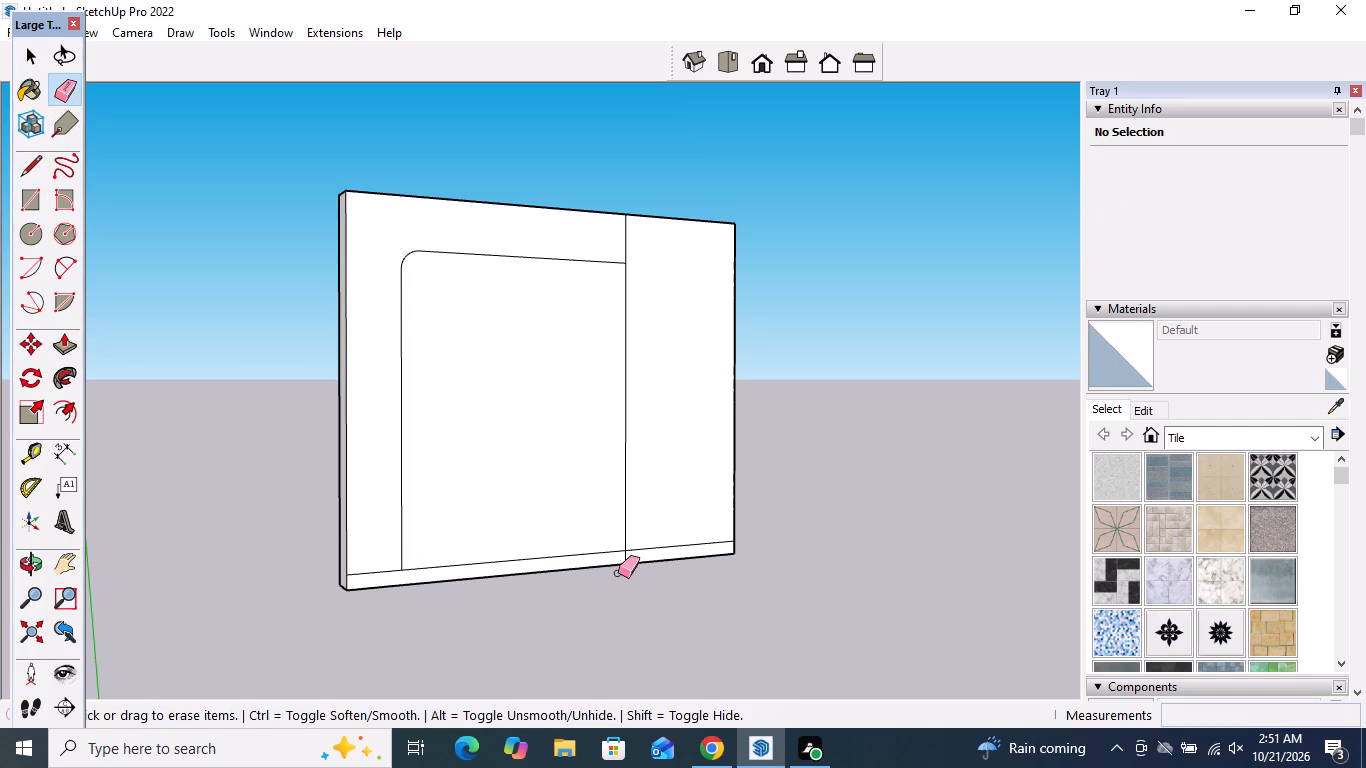
click(623, 557)
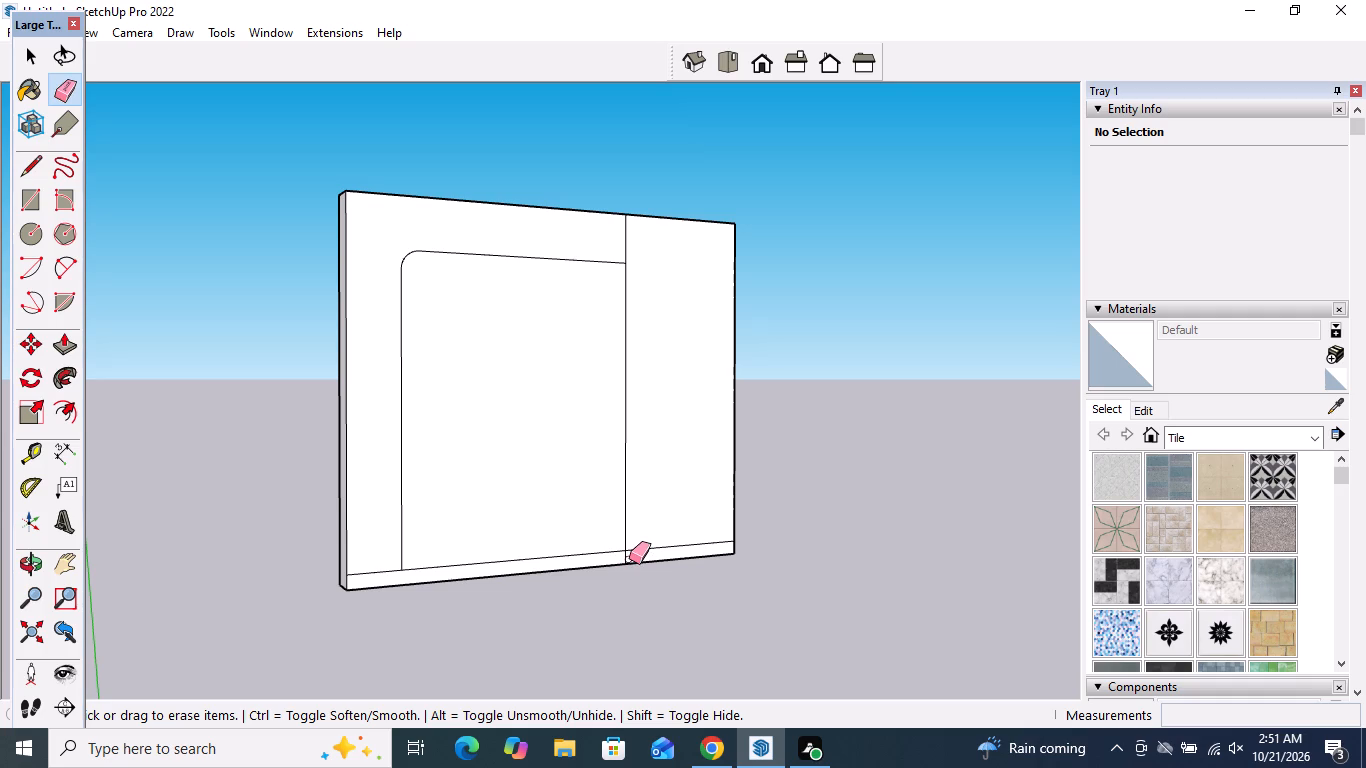
click(625, 555)
key(space)
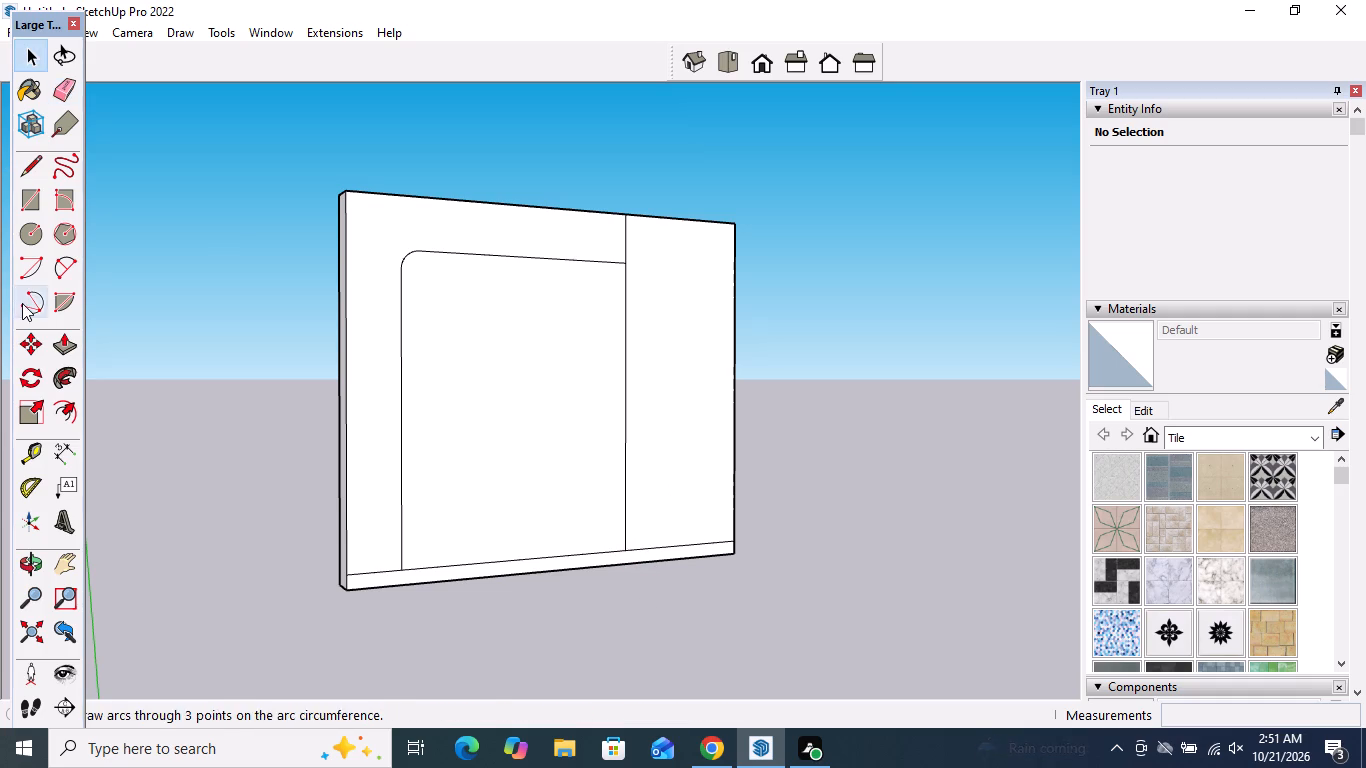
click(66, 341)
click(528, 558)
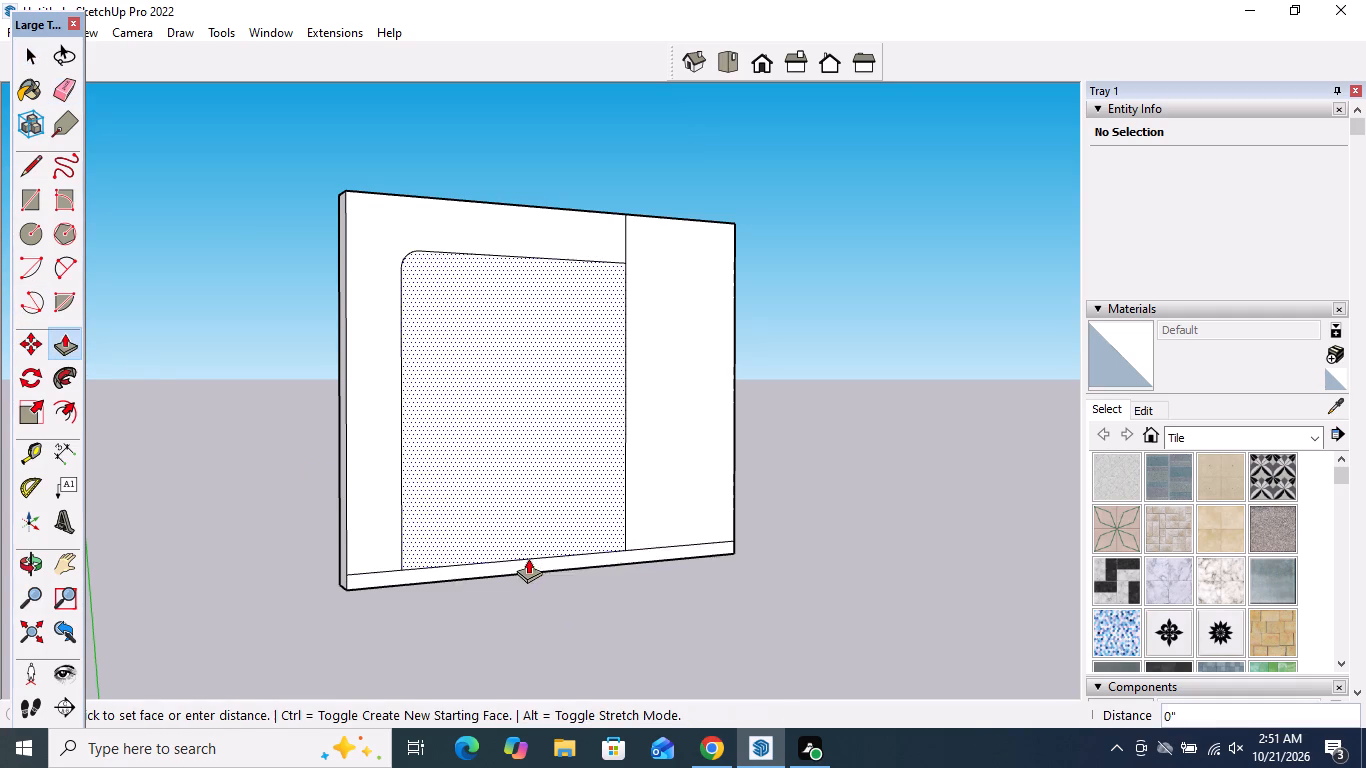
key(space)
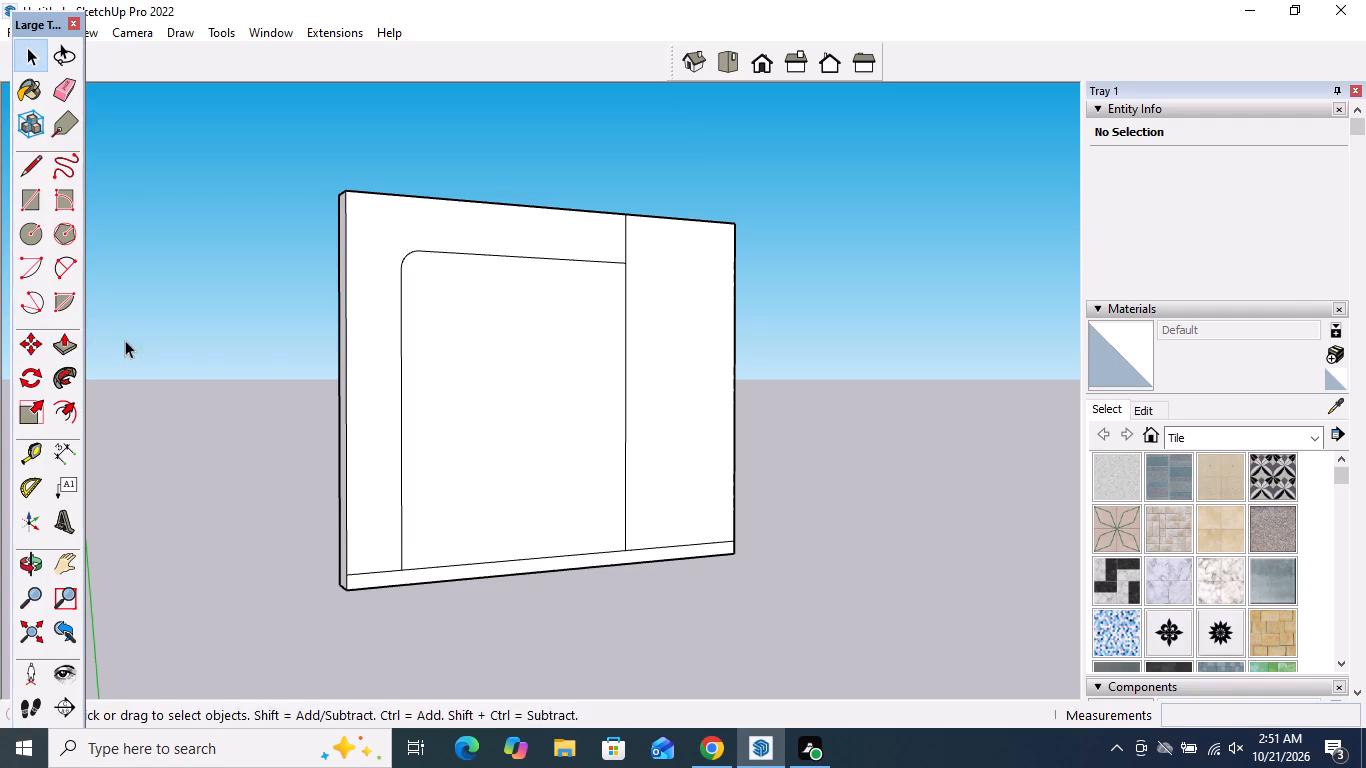
Push/Pull the full-width bottom strip forward about 2' 7" into a ledge in front of the slab.
click(60, 336)
click(450, 569)
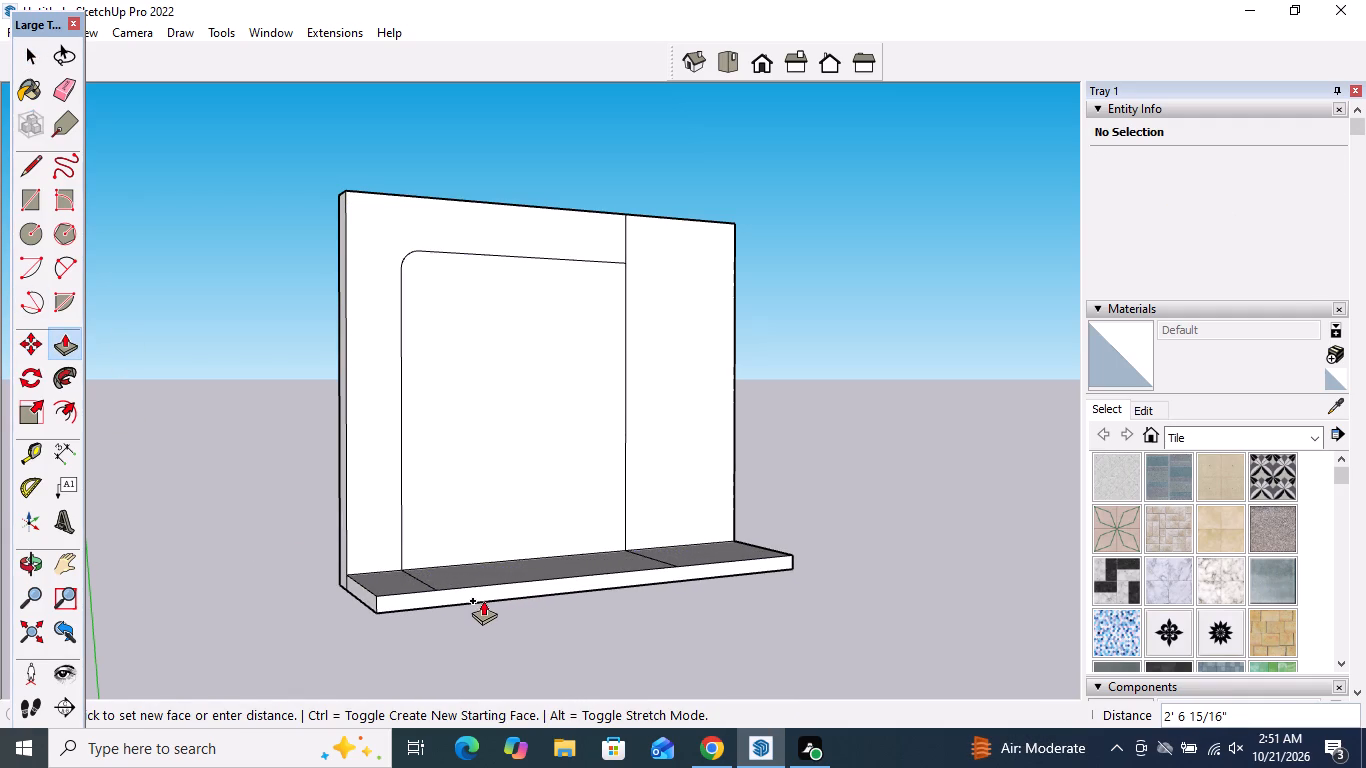
click(484, 600)
key(space)
Erase the two leftover dividing lines across the top of the ledge.
scroll(494, 503, down, 4)
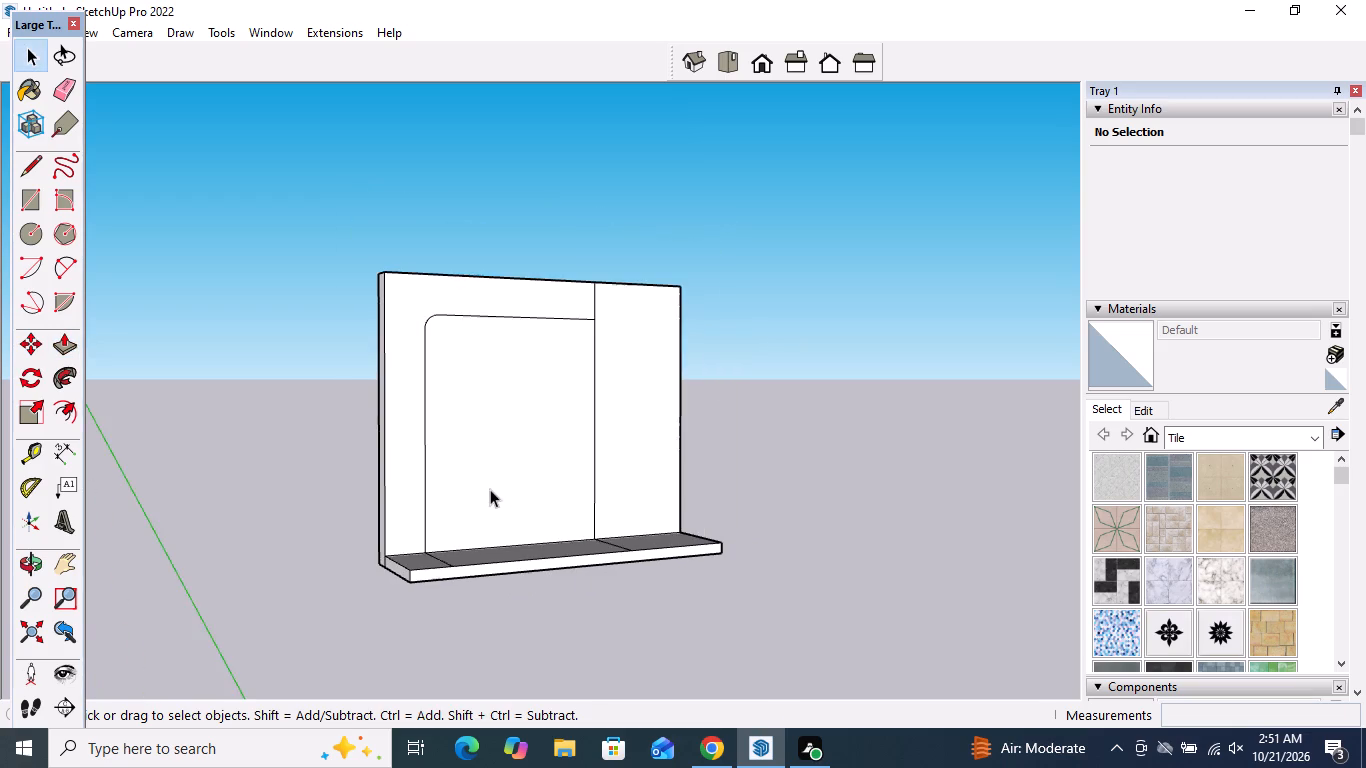
middle_drag(490, 480, 445, 664)
scroll(491, 583, up, 2)
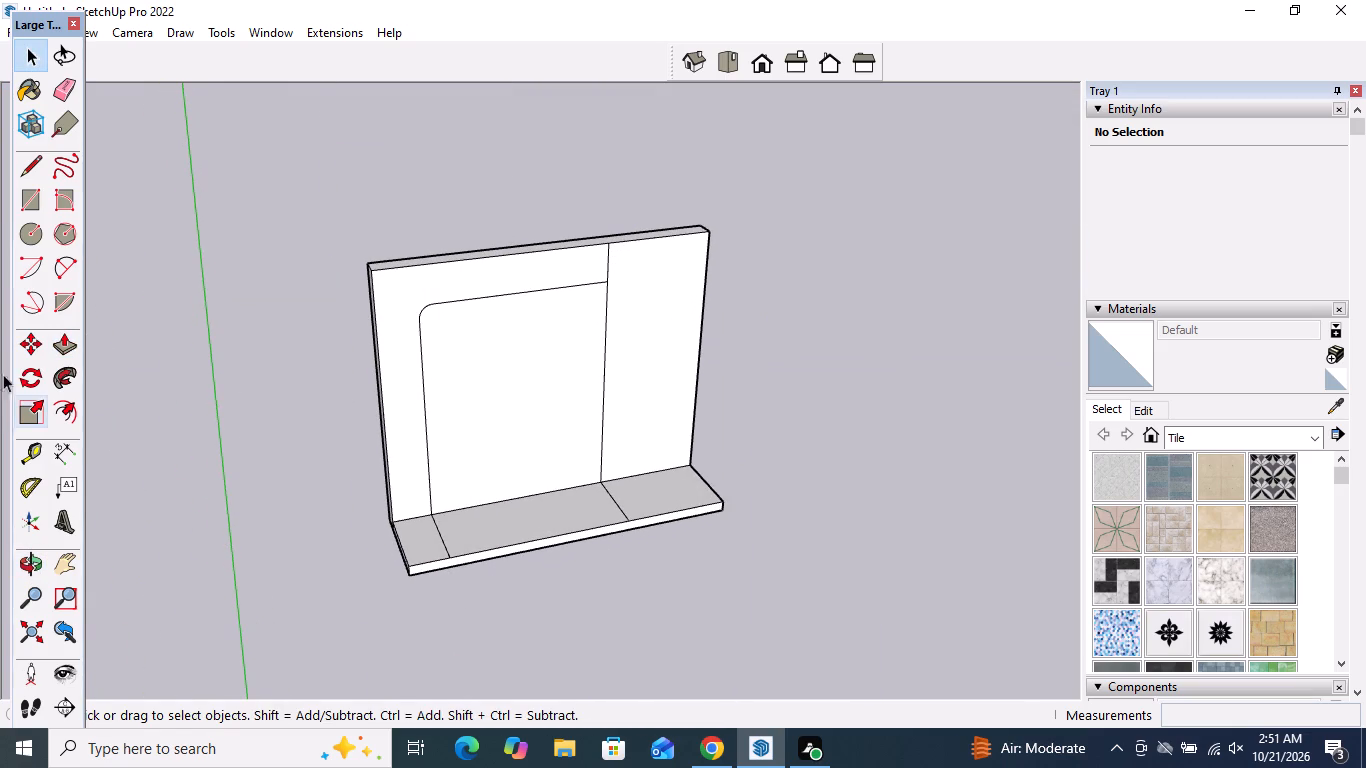
click(52, 92)
click(443, 538)
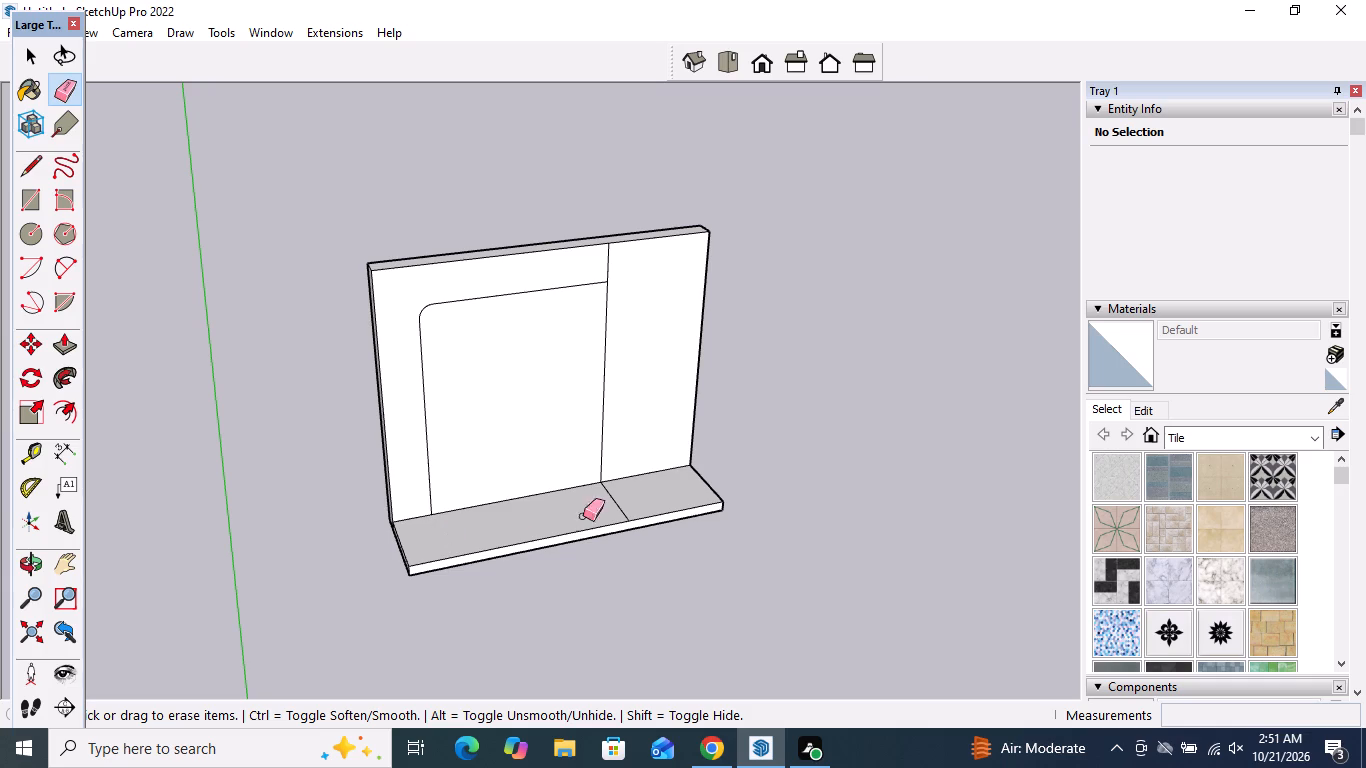
click(624, 510)
scroll(600, 505, down, 4)
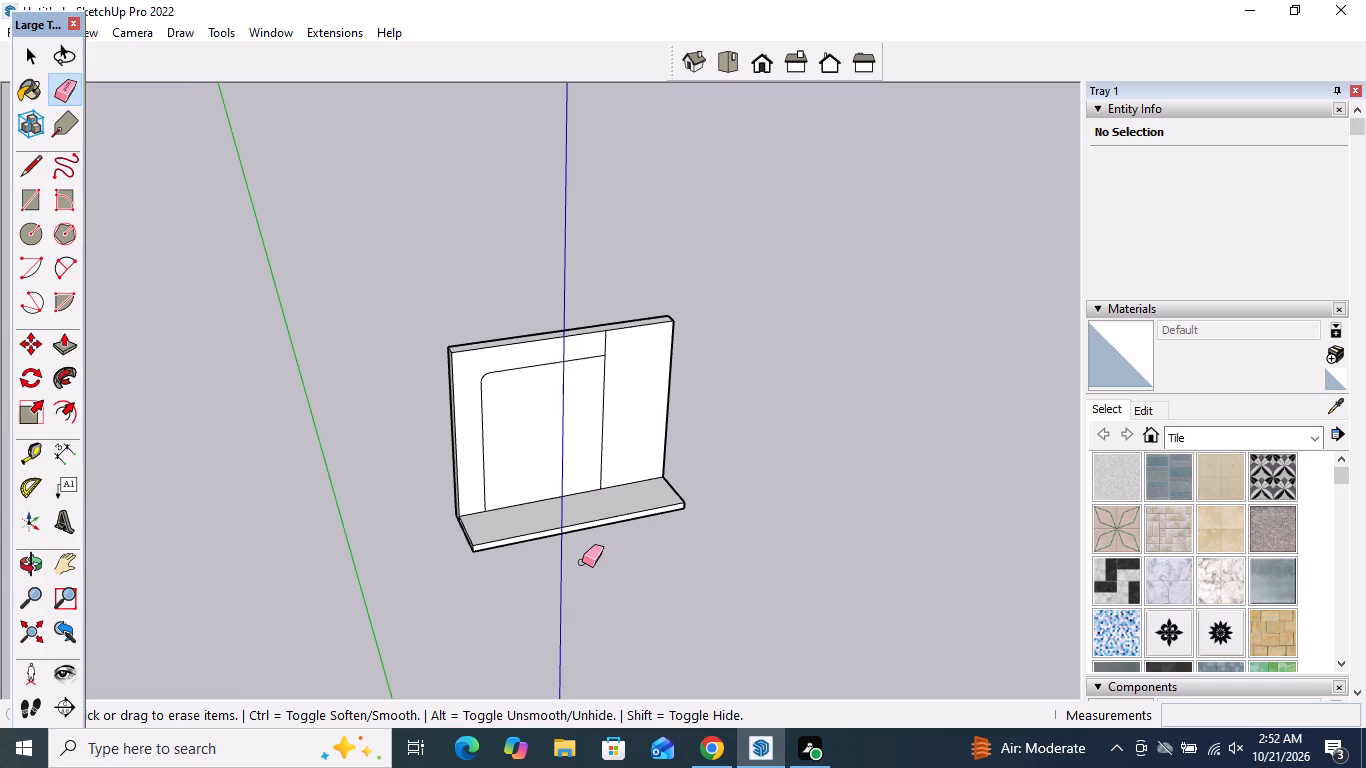
key(space)
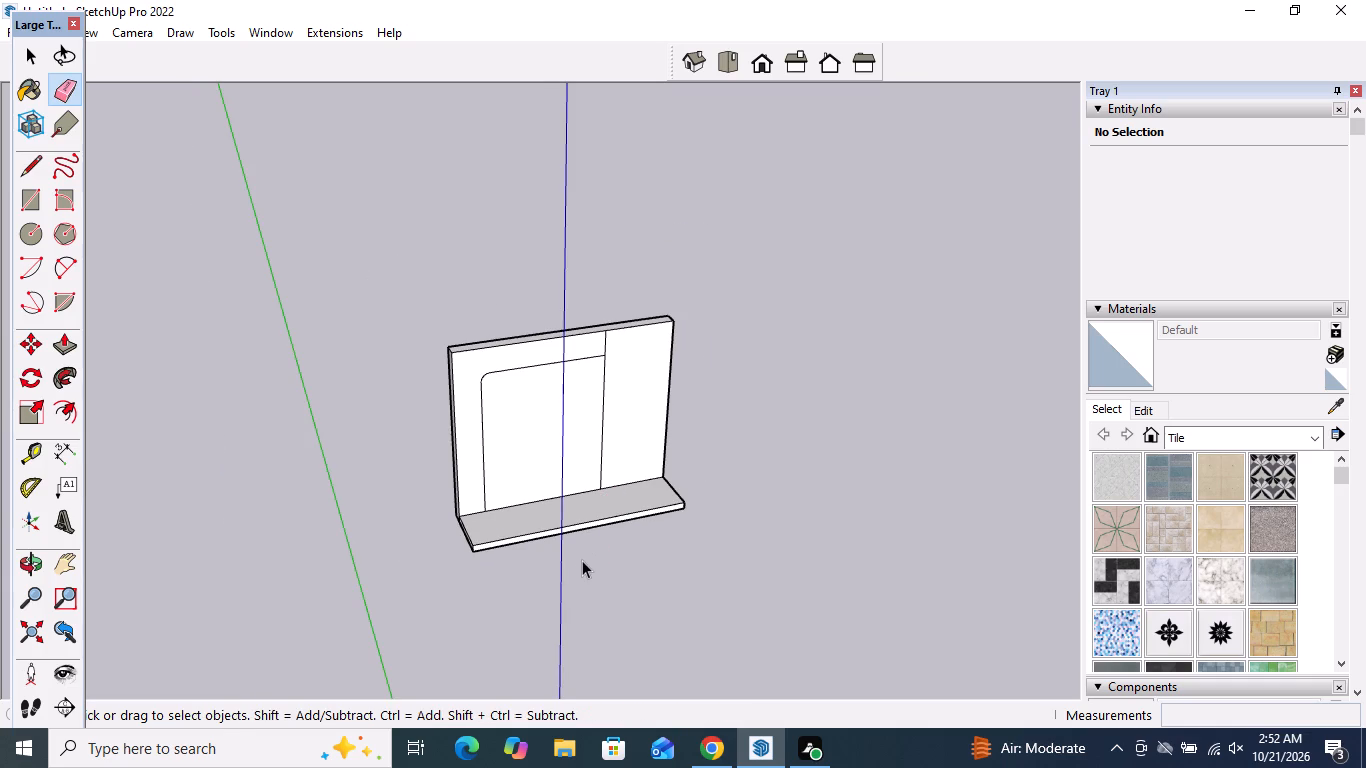
Round the outer left corner of the ledge's top face with a tangent two-point arc spanning about 4 5/16".
scroll(582, 560, down, 2)
middle_drag(582, 559, 478, 544)
scroll(427, 505, up, 2)
middle_drag(426, 505, 438, 506)
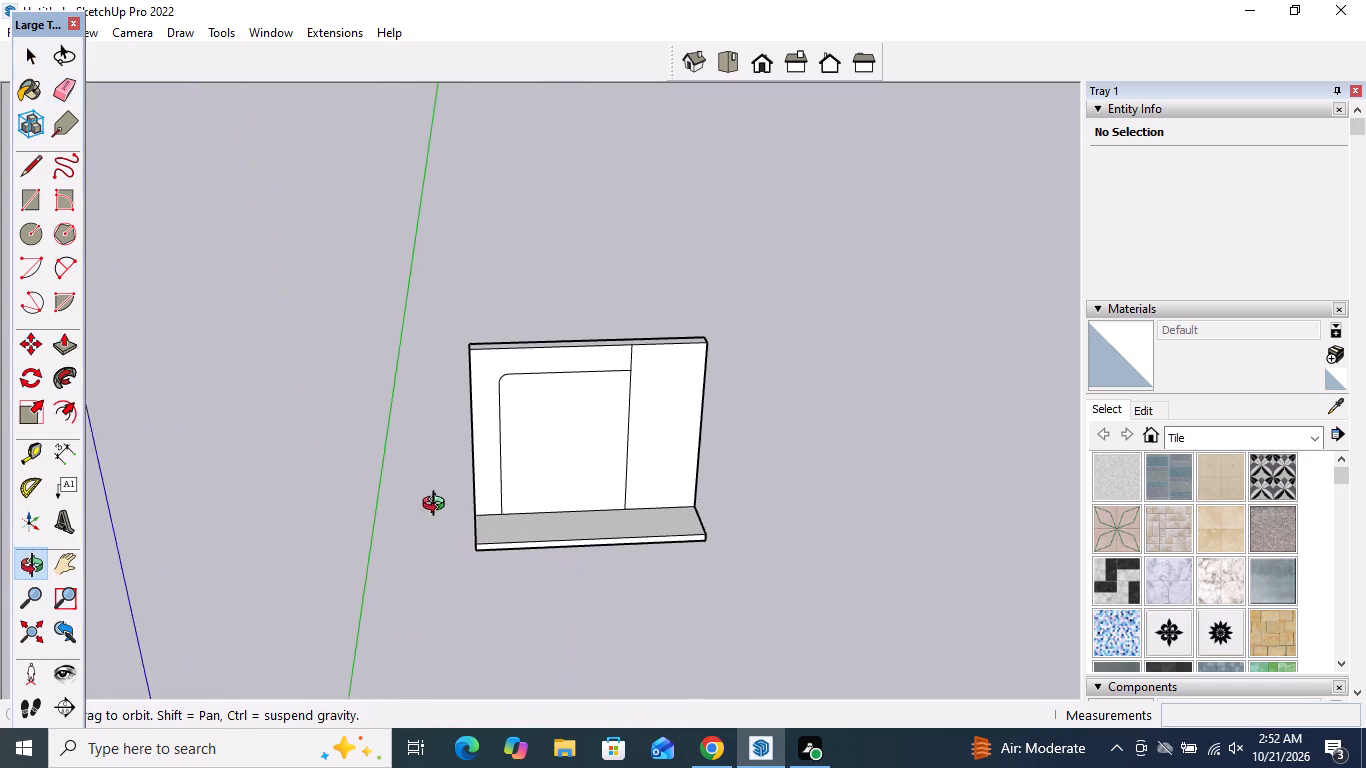
middle_drag(438, 506, 717, 552)
scroll(634, 523, up, 5)
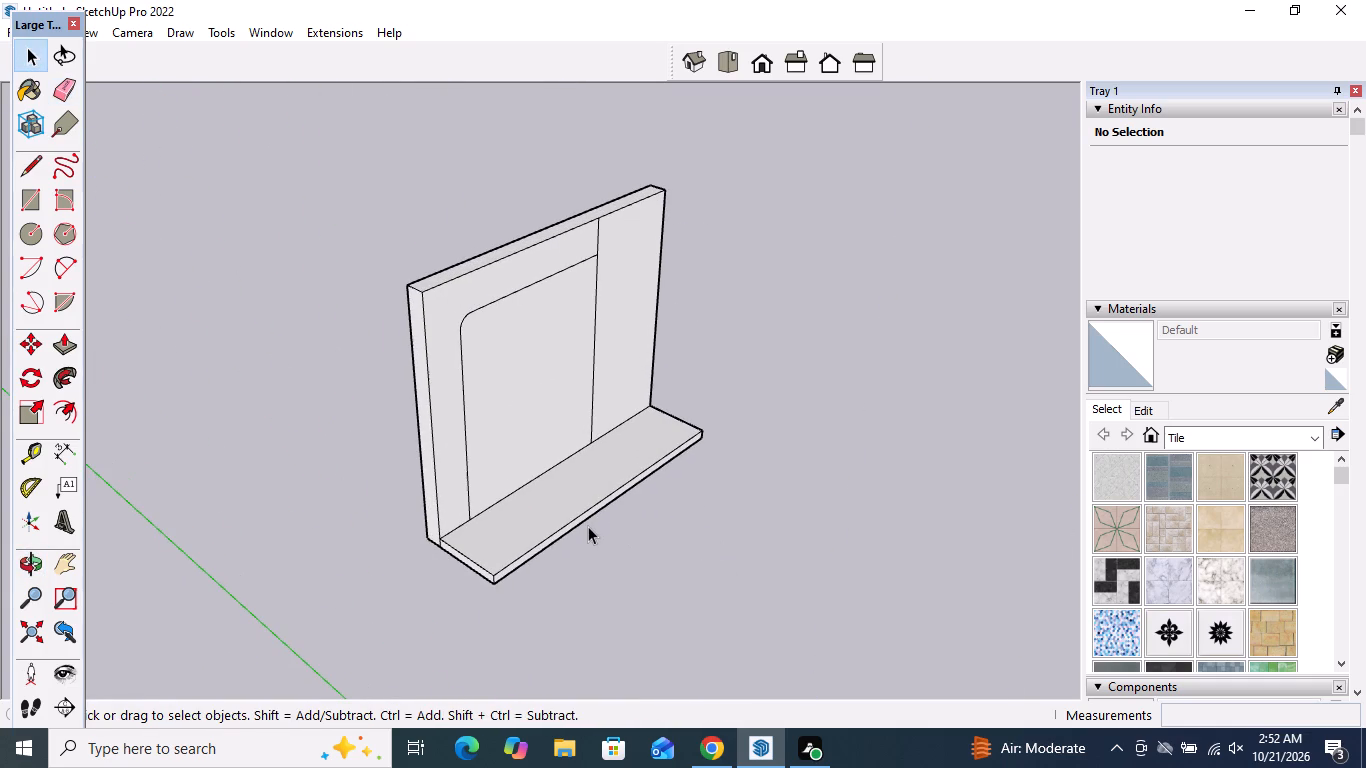
scroll(498, 533, up, 1)
middle_drag(498, 533, 510, 616)
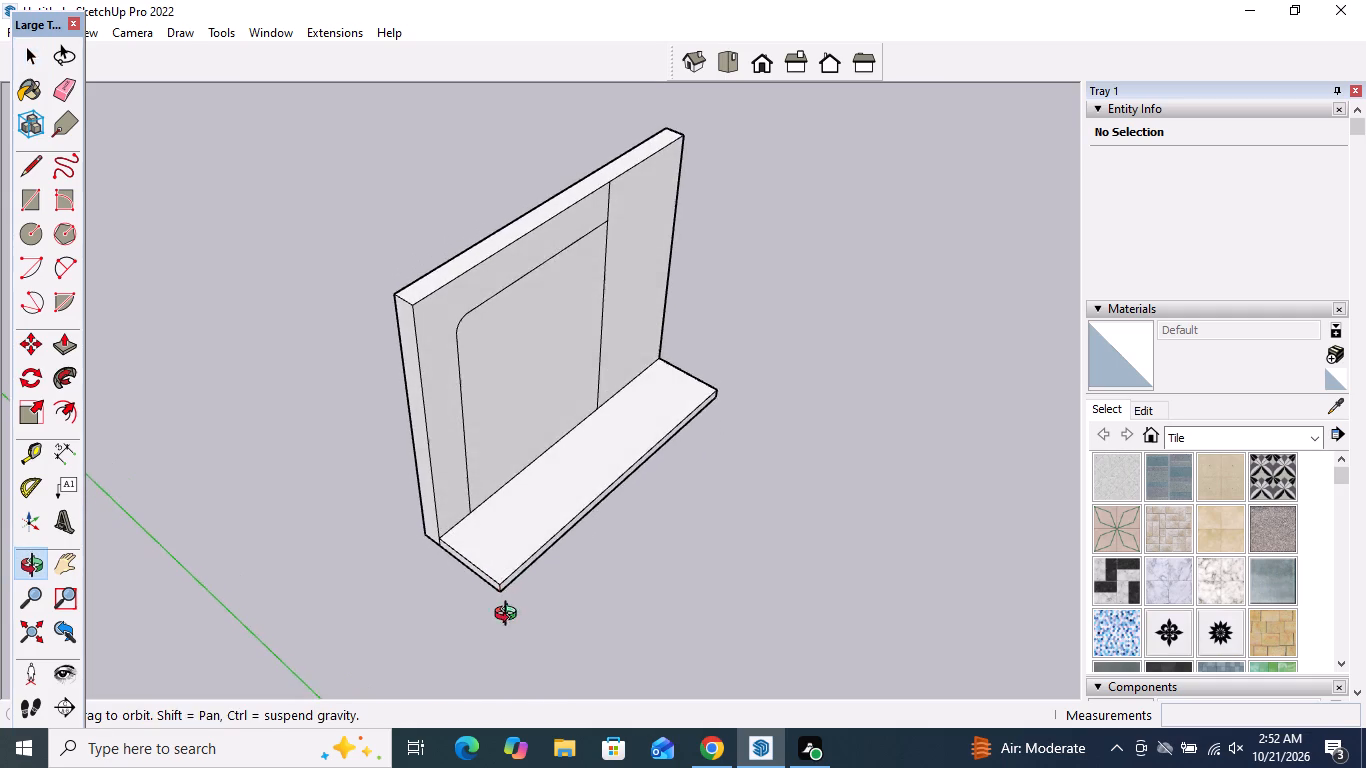
middle_drag(510, 616, 513, 633)
scroll(500, 571, up, 7)
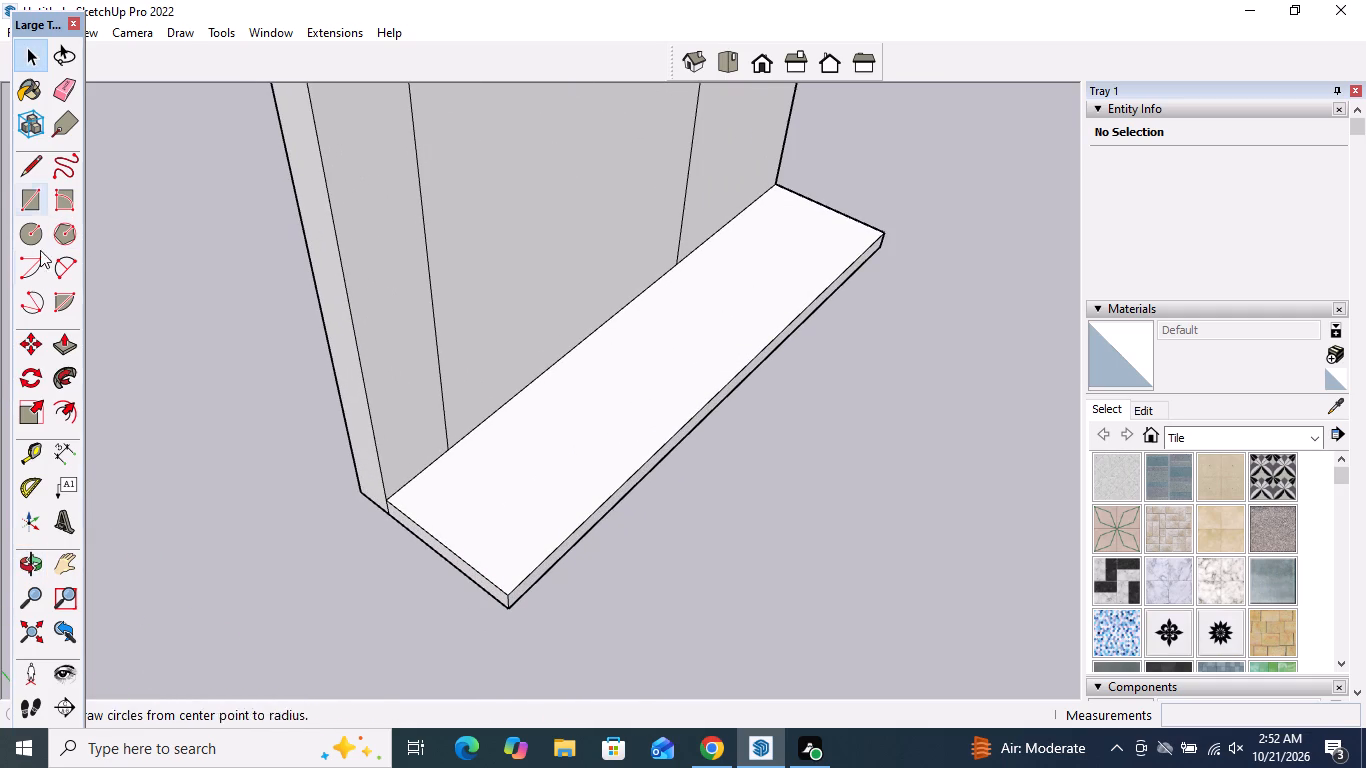
click(61, 278)
scroll(462, 553, up, 2)
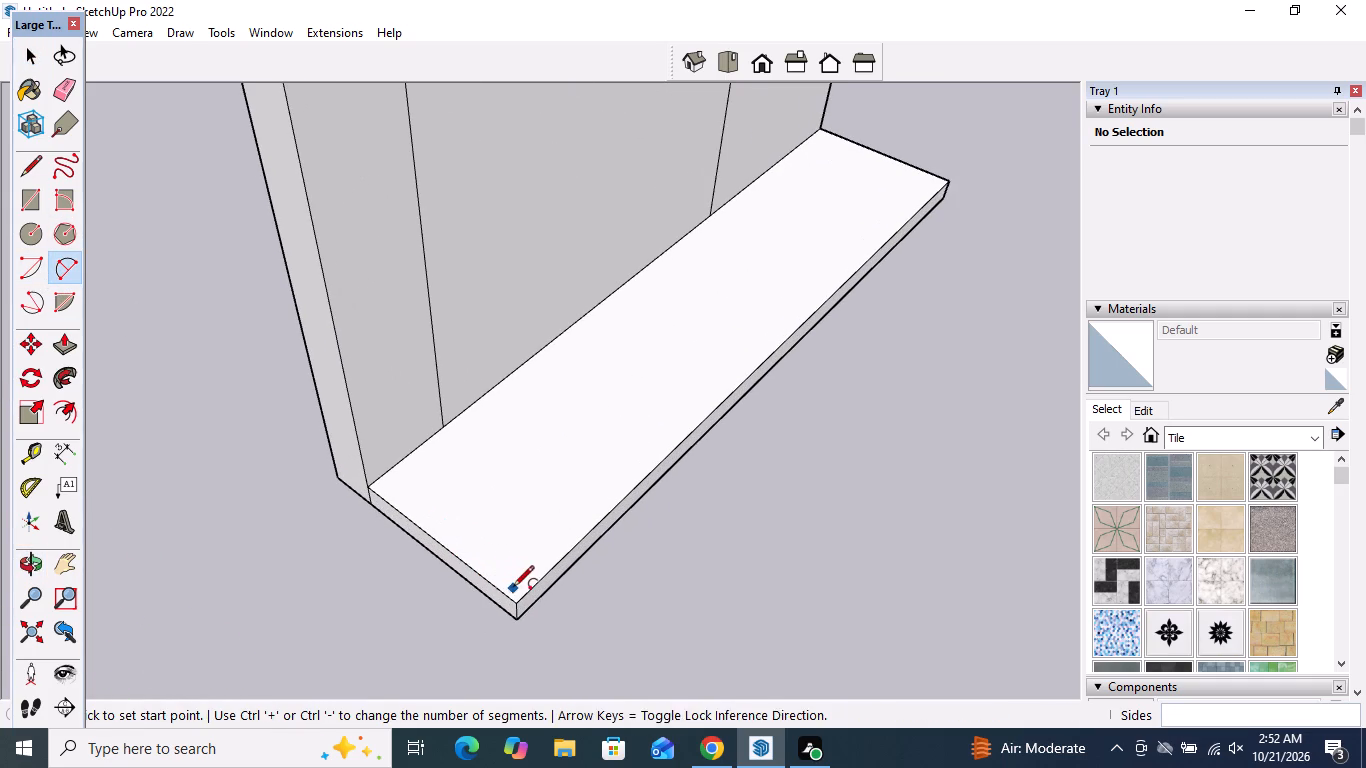
scroll(492, 591, up, 4)
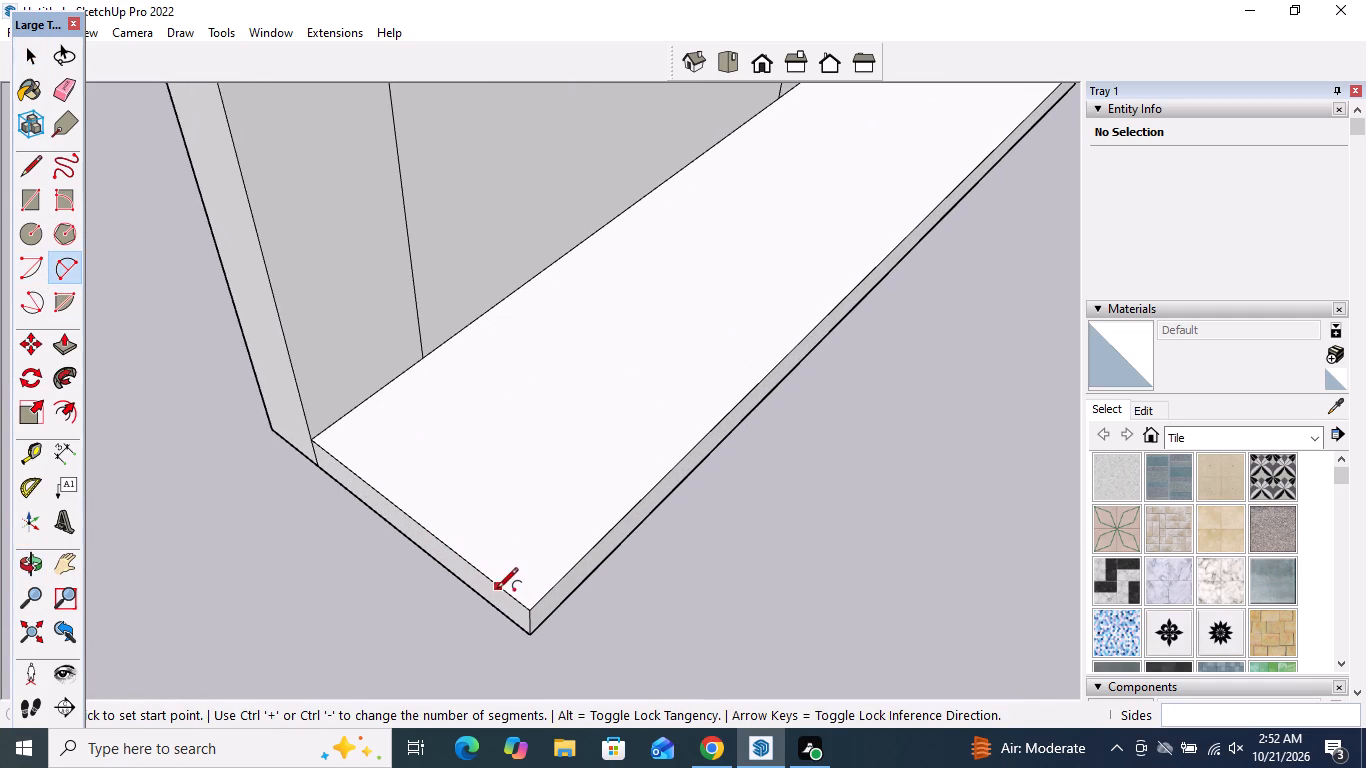
click(503, 596)
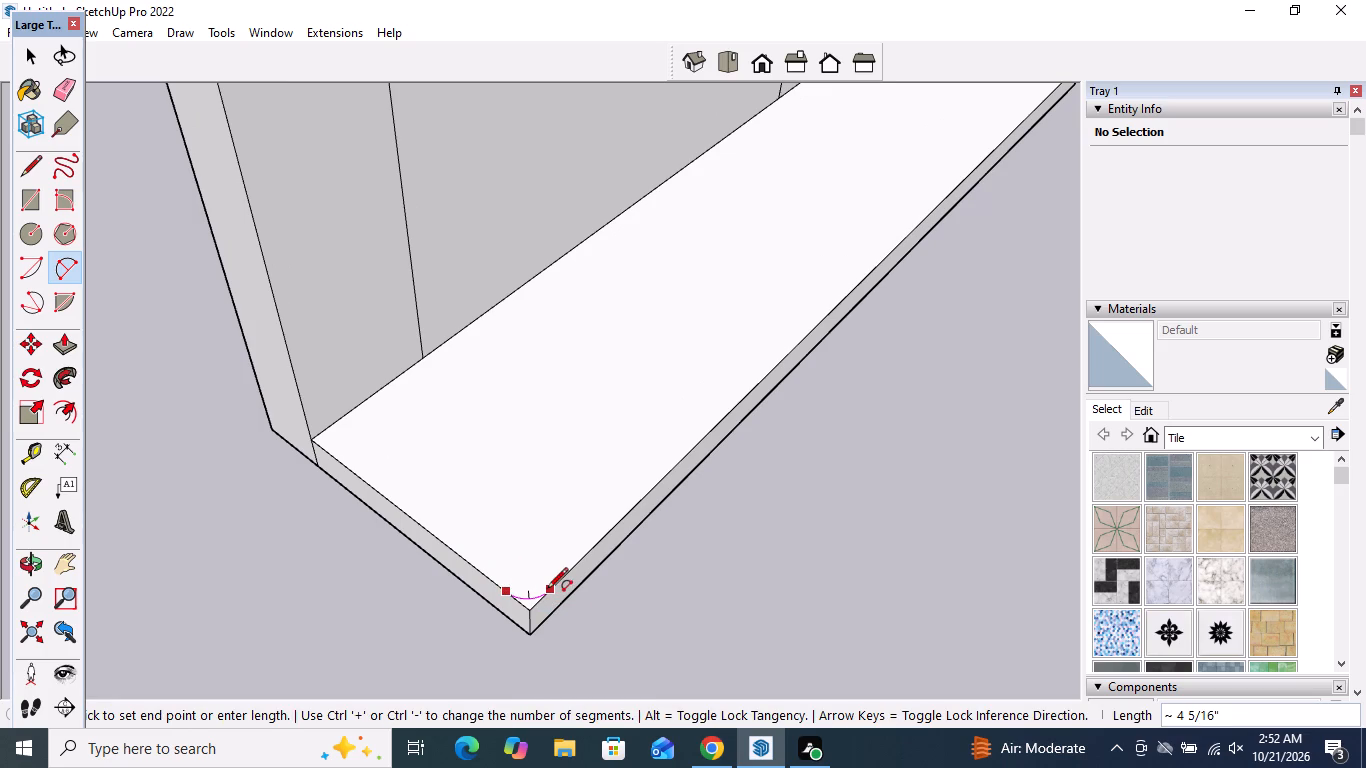
double_click(548, 589)
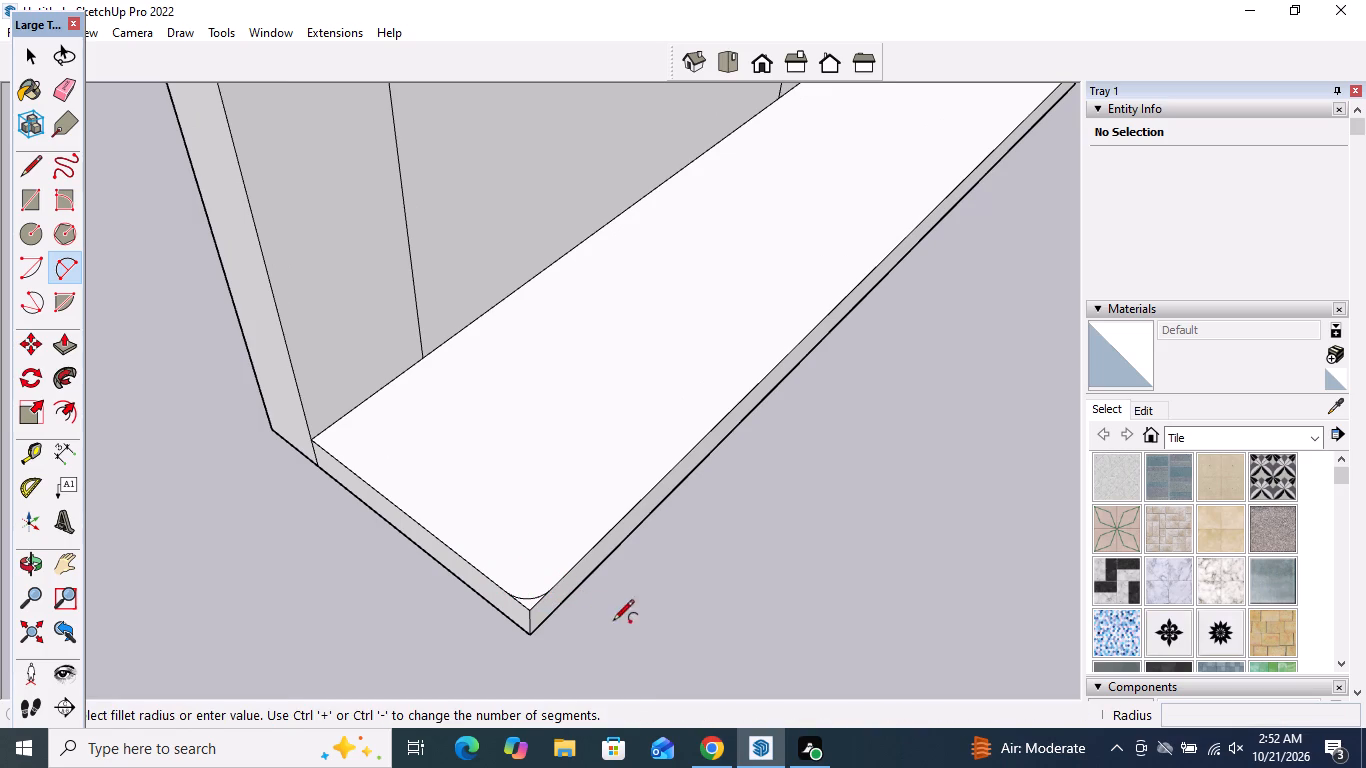
Push/Pull the small sliver outside the left corner arc down about 4 9/16" through the ledge to cut the corner round.
click(74, 348)
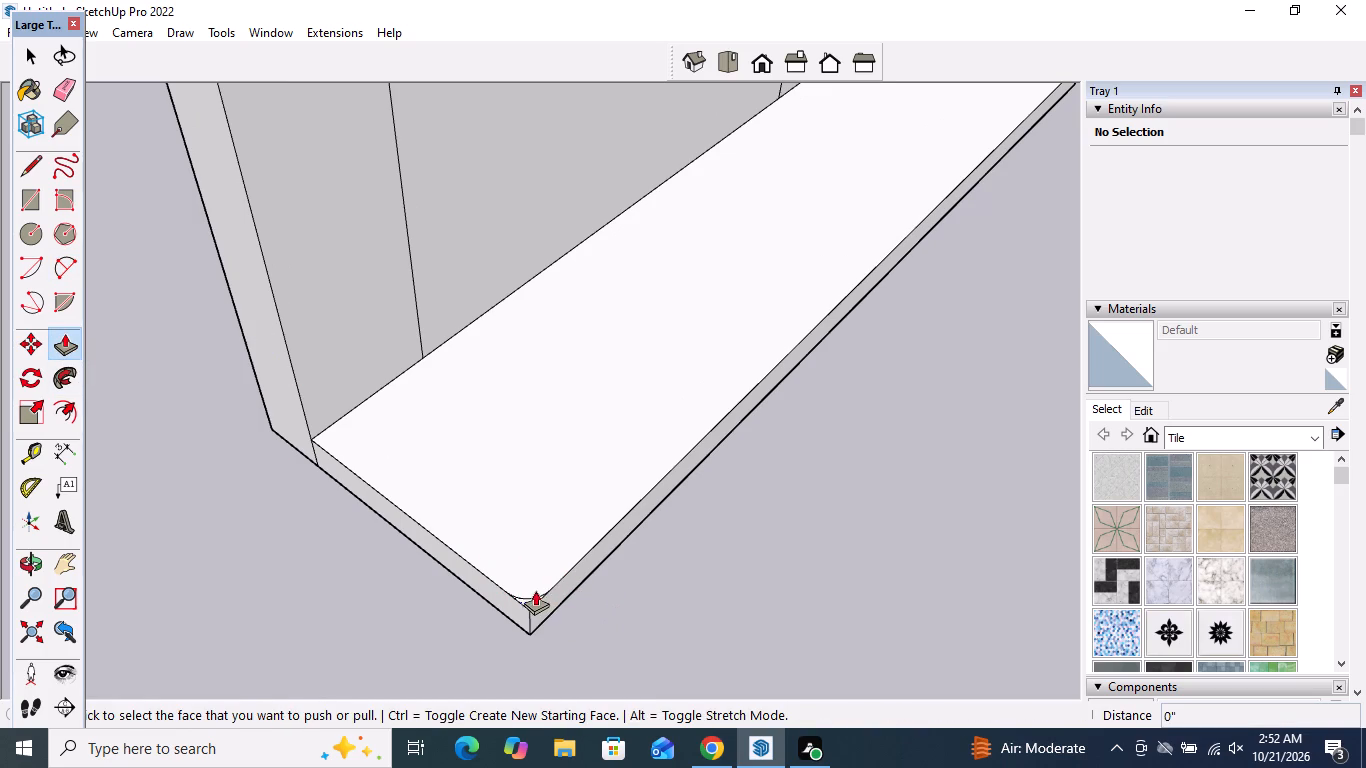
click(528, 598)
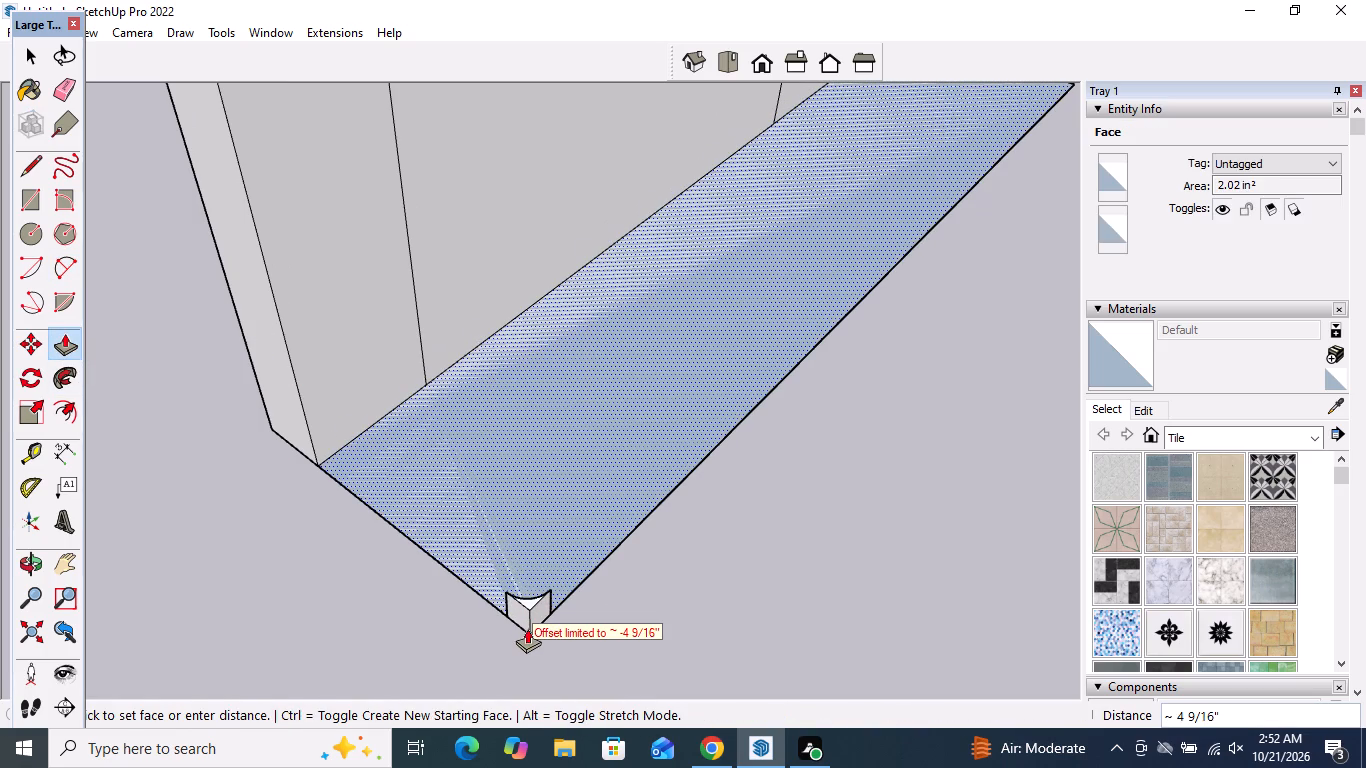
key(Escape)
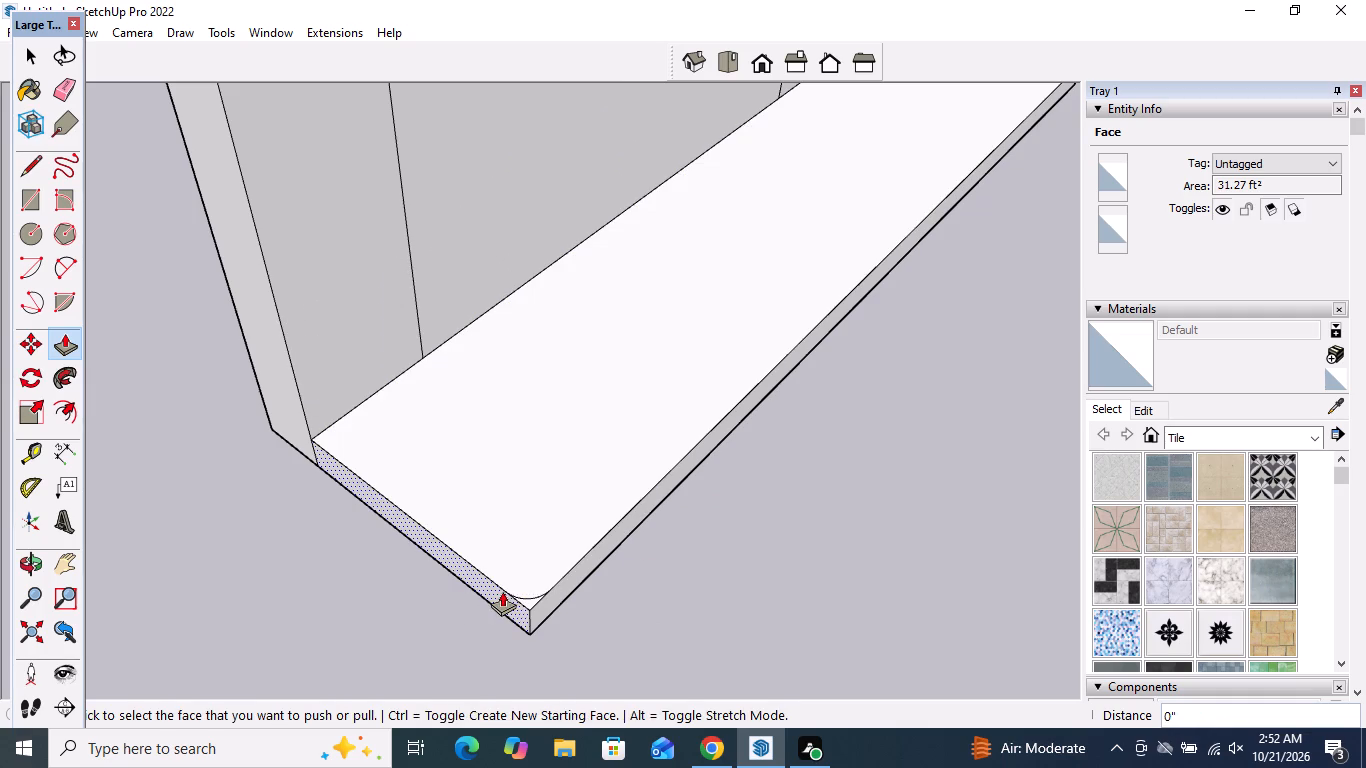
click(530, 602)
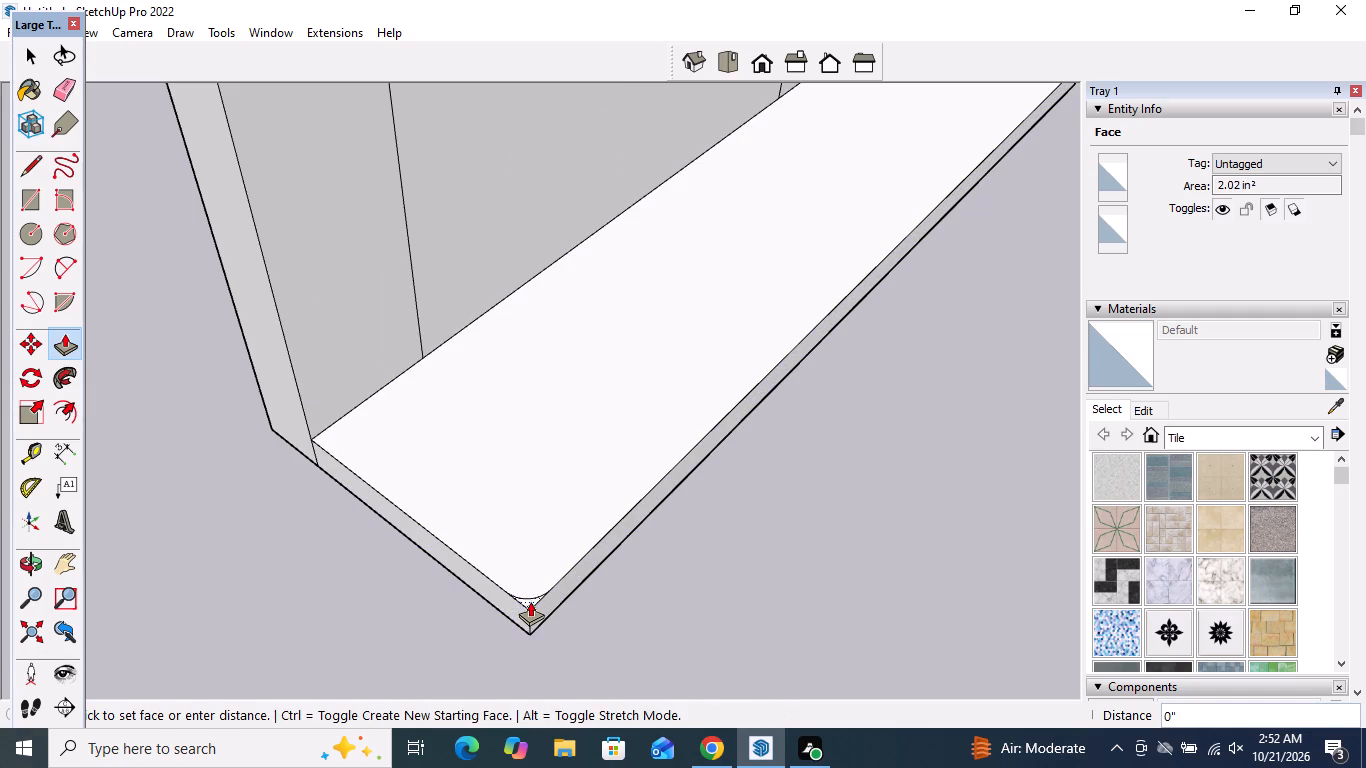
click(532, 631)
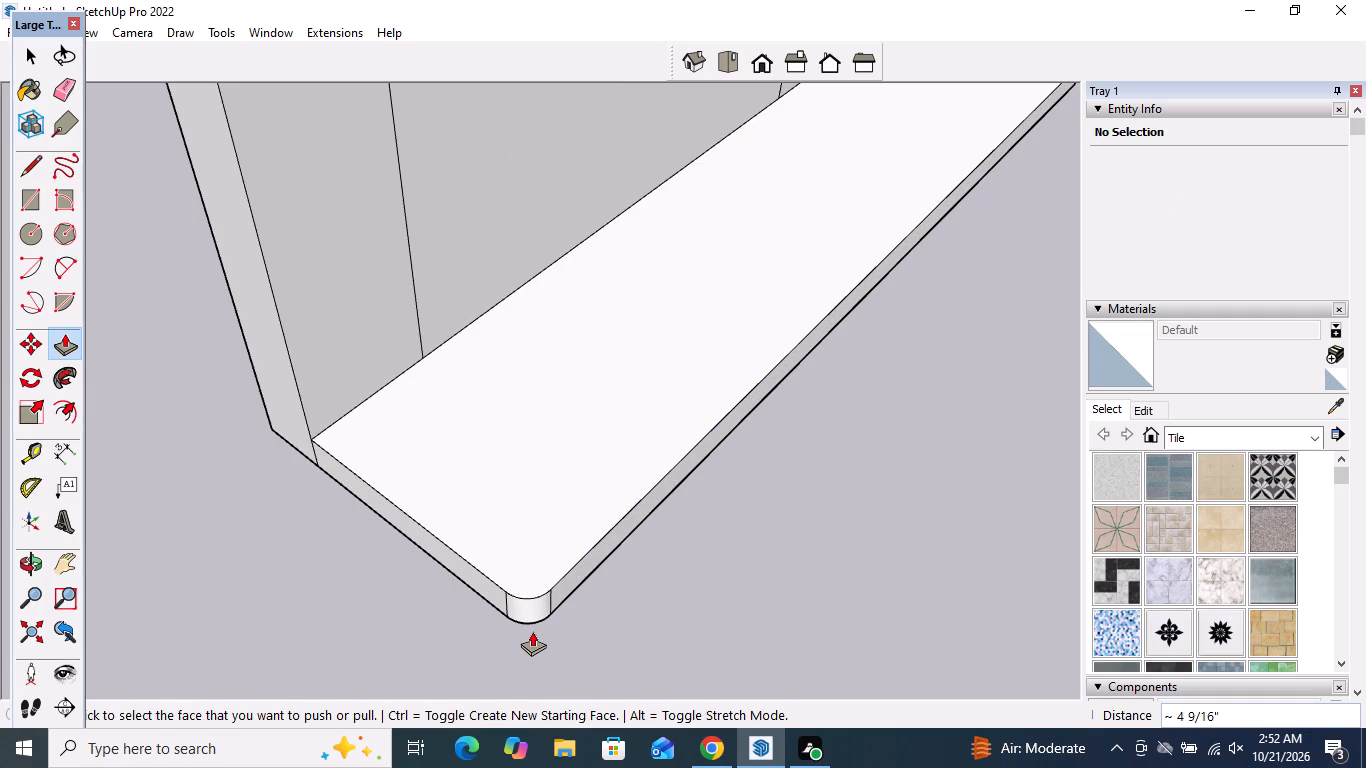
key(space)
Round the outer right corner of the ledge's top face with a tangent two-point arc spanning about 4 1/16".
scroll(506, 615, down, 4)
scroll(410, 641, down, 1)
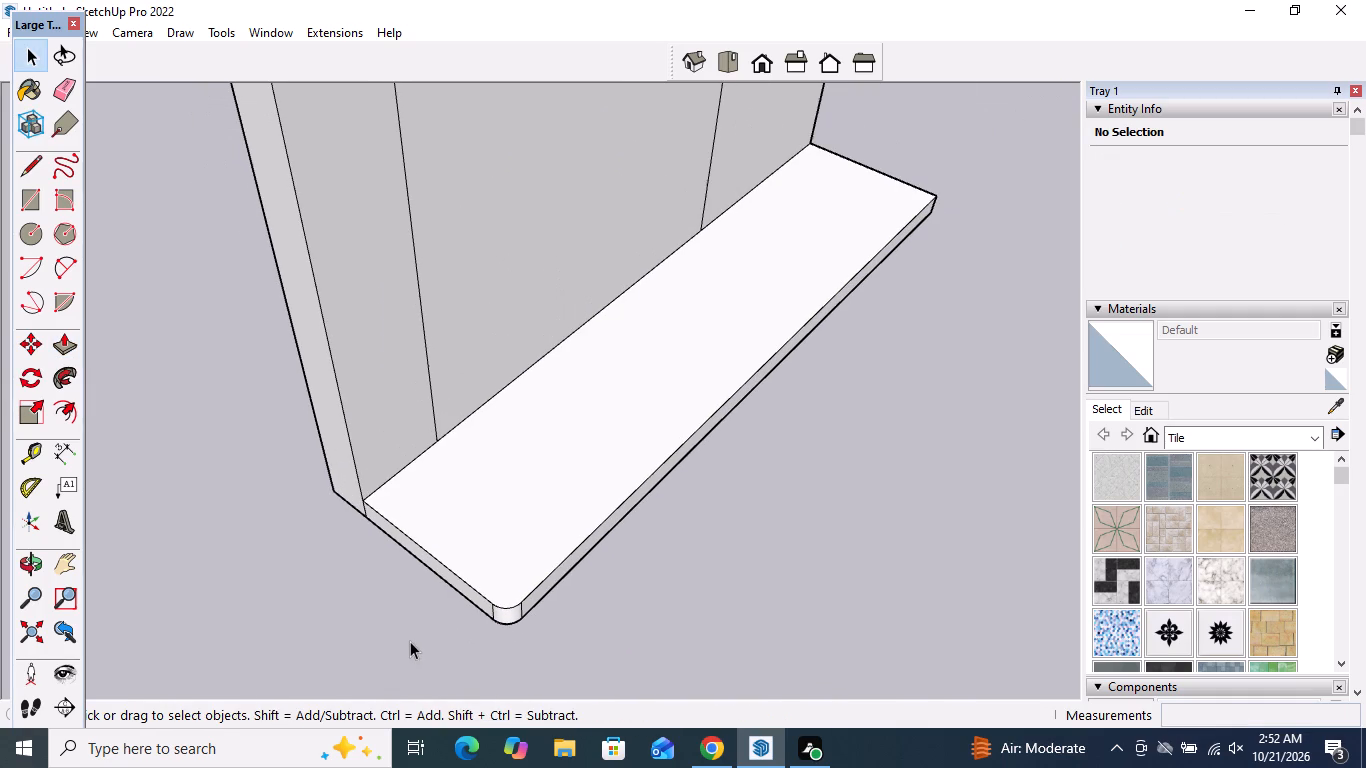
scroll(354, 580, down, 4)
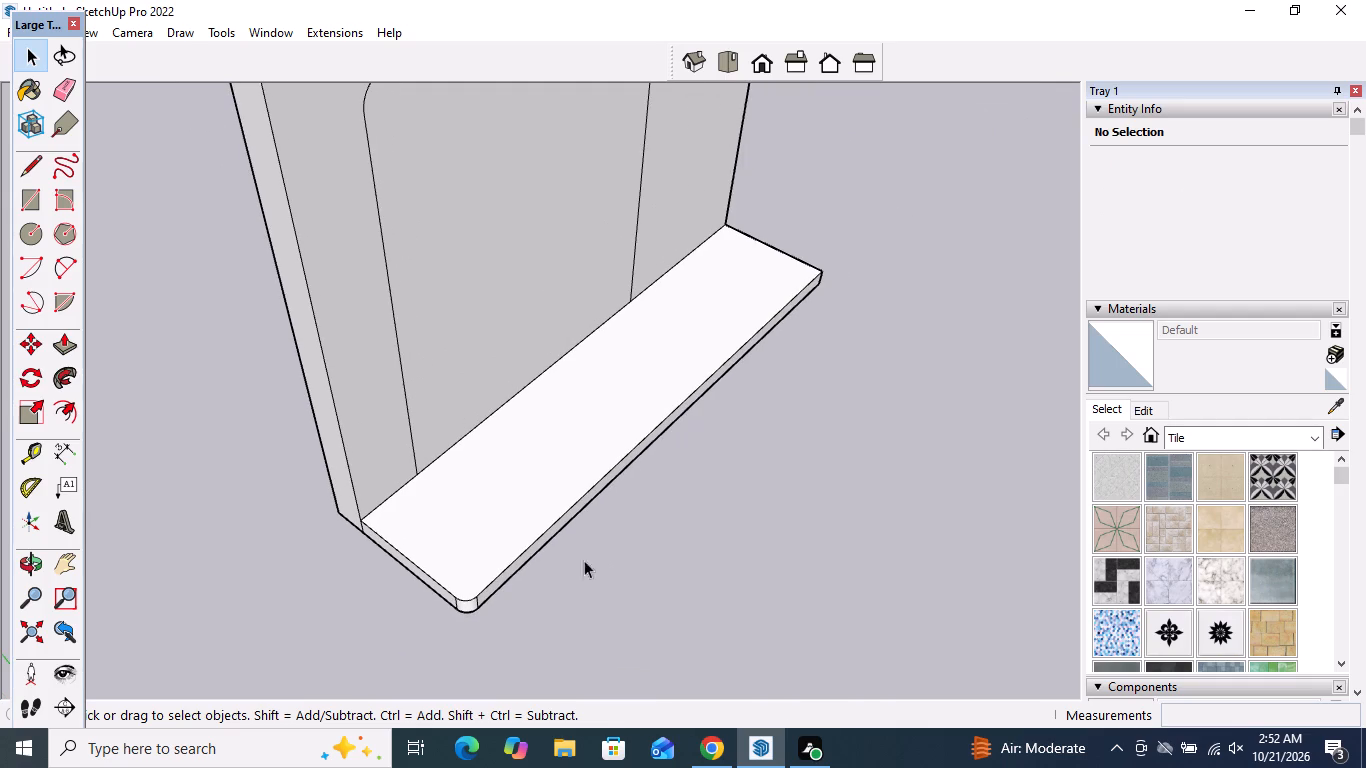
scroll(194, 562, down, 9)
middle_drag(551, 547, 238, 566)
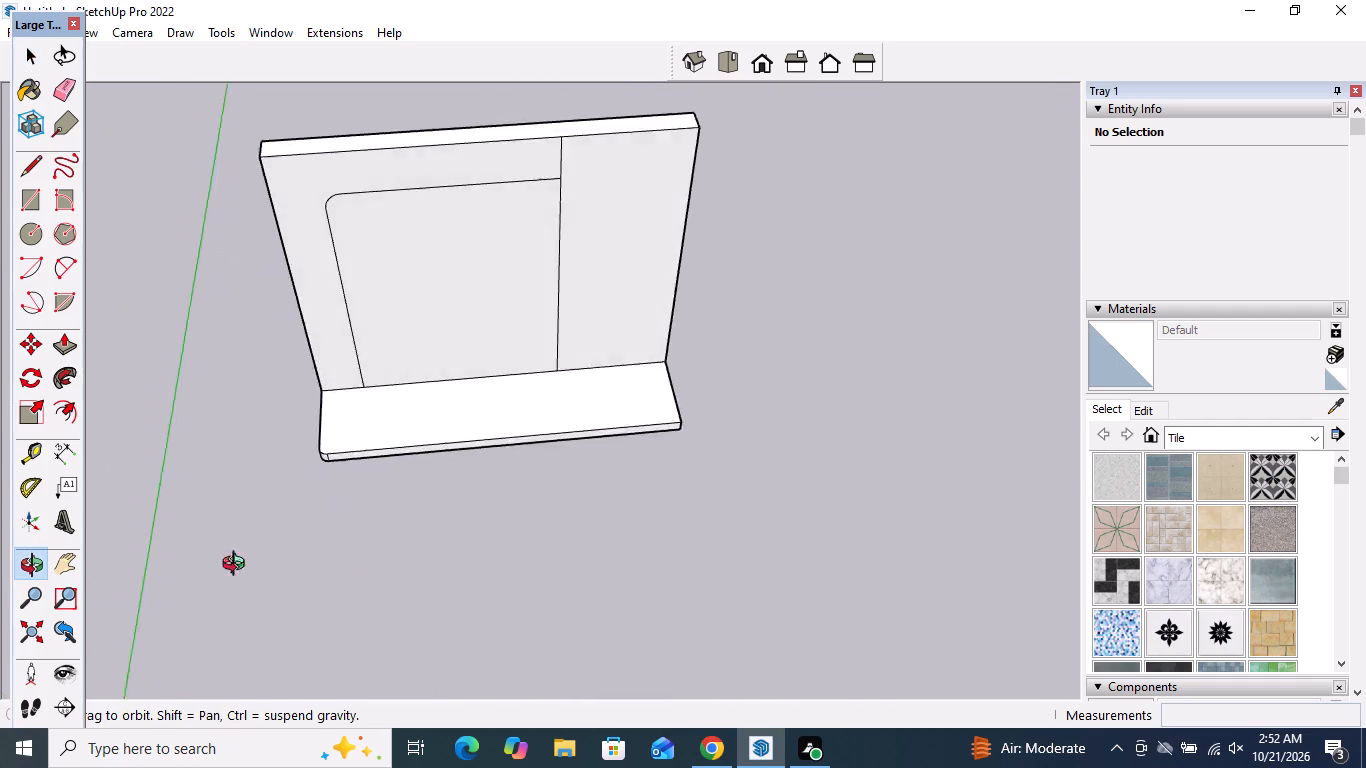
middle_drag(238, 566, 161, 551)
scroll(161, 551, down, 1)
middle_drag(567, 537, 333, 603)
scroll(603, 483, up, 4)
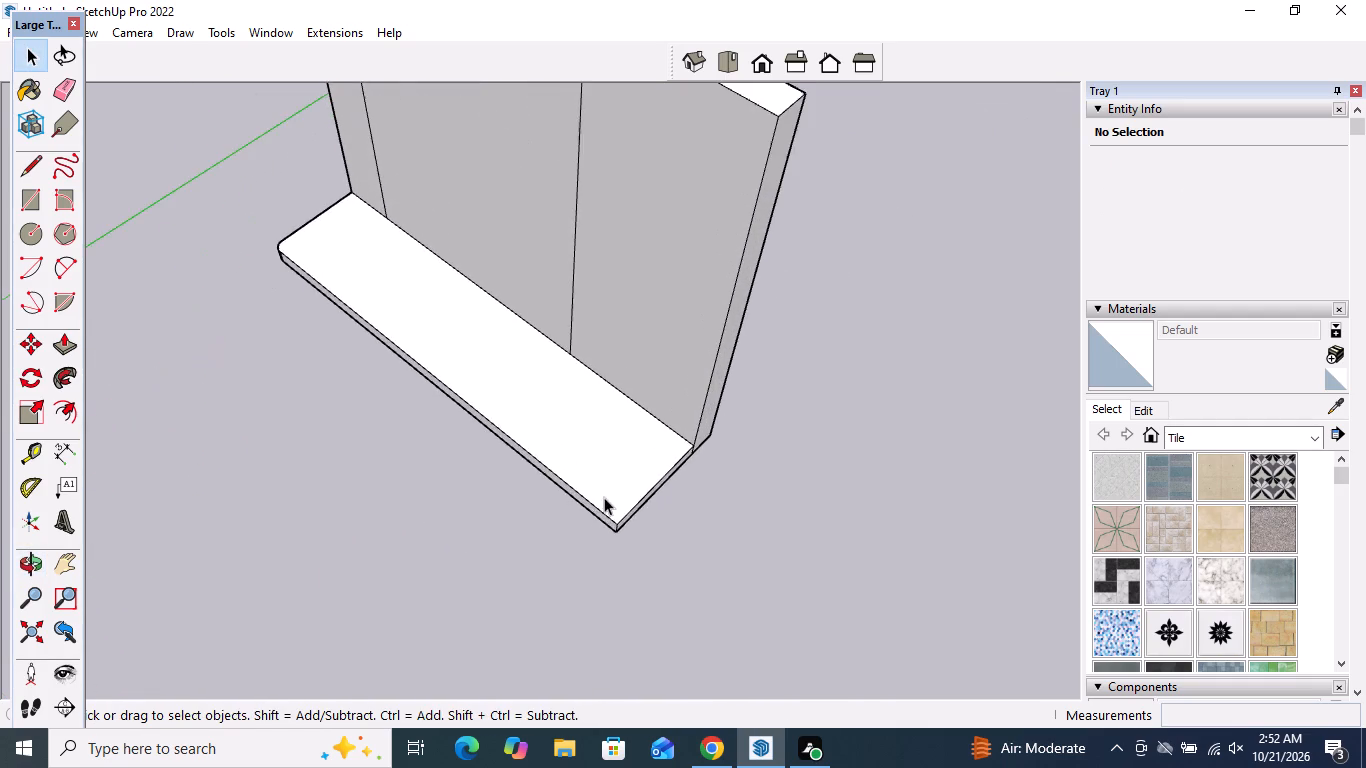
scroll(605, 509, up, 8)
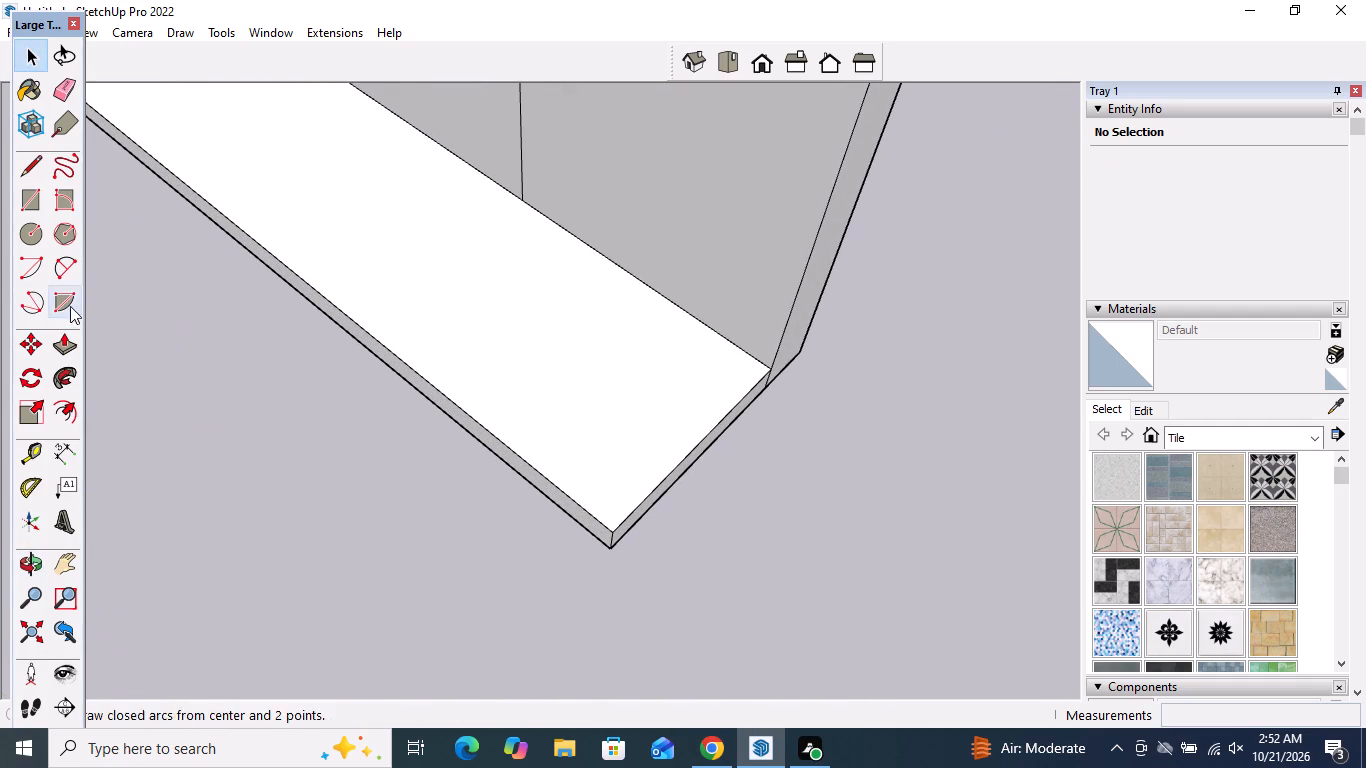
click(81, 261)
scroll(617, 501, up, 2)
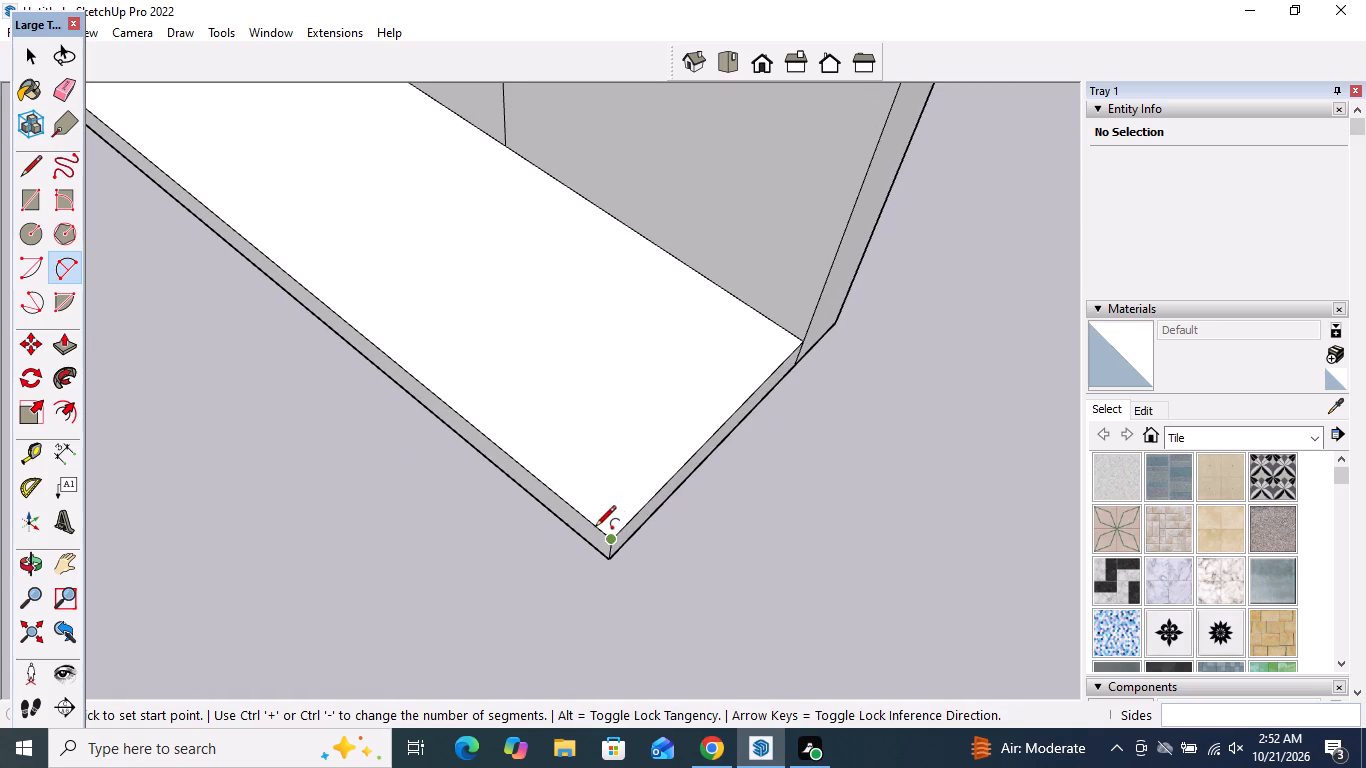
click(591, 519)
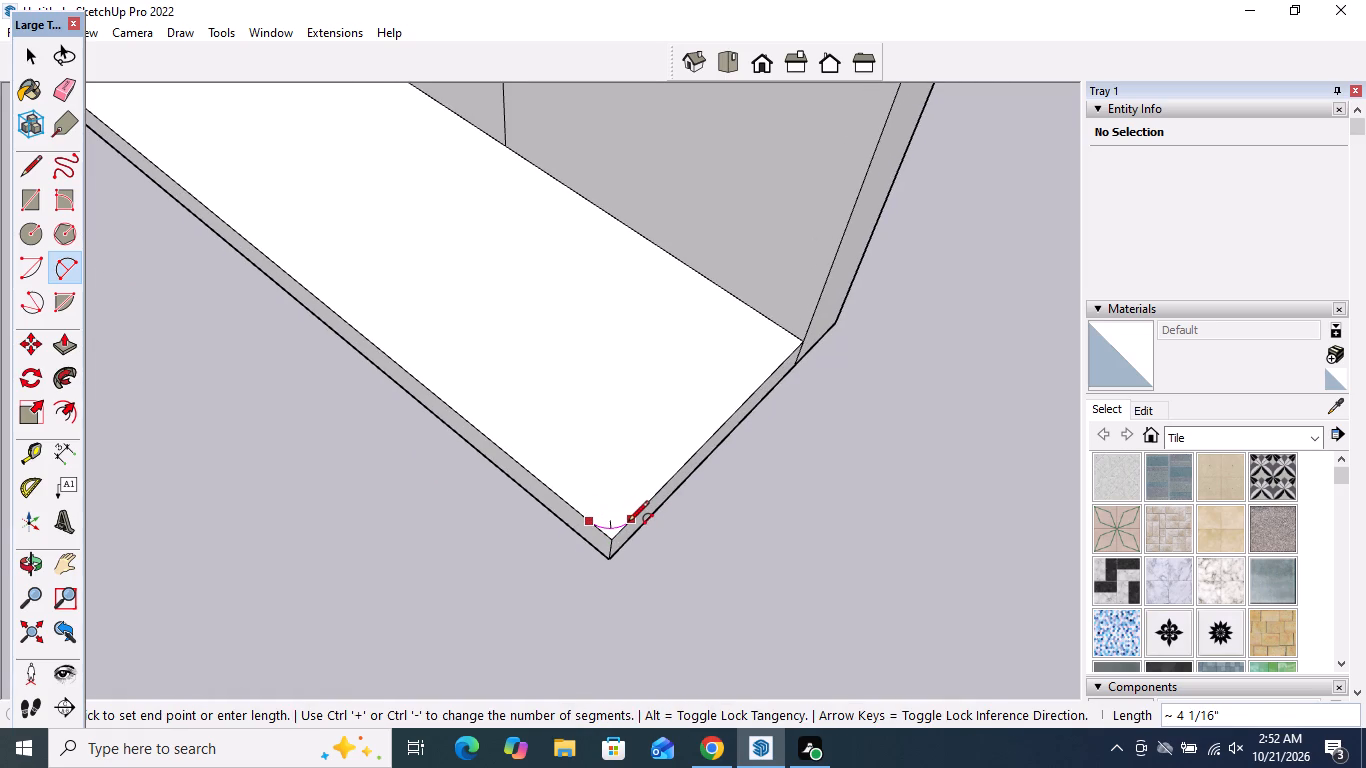
double_click(629, 523)
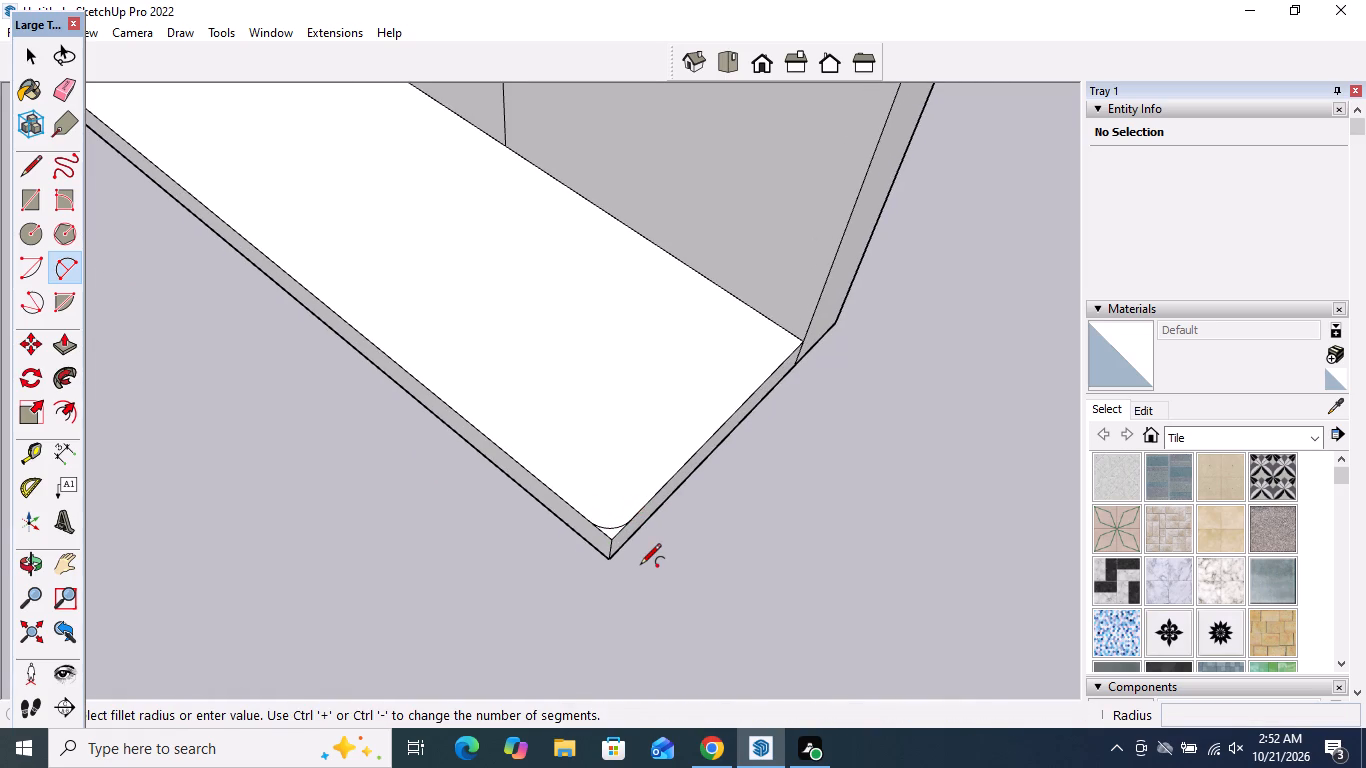
key(space)
Push/Pull the sliver outside the right corner arc down about 4 9/16" through the ledge to cut it away.
click(72, 333)
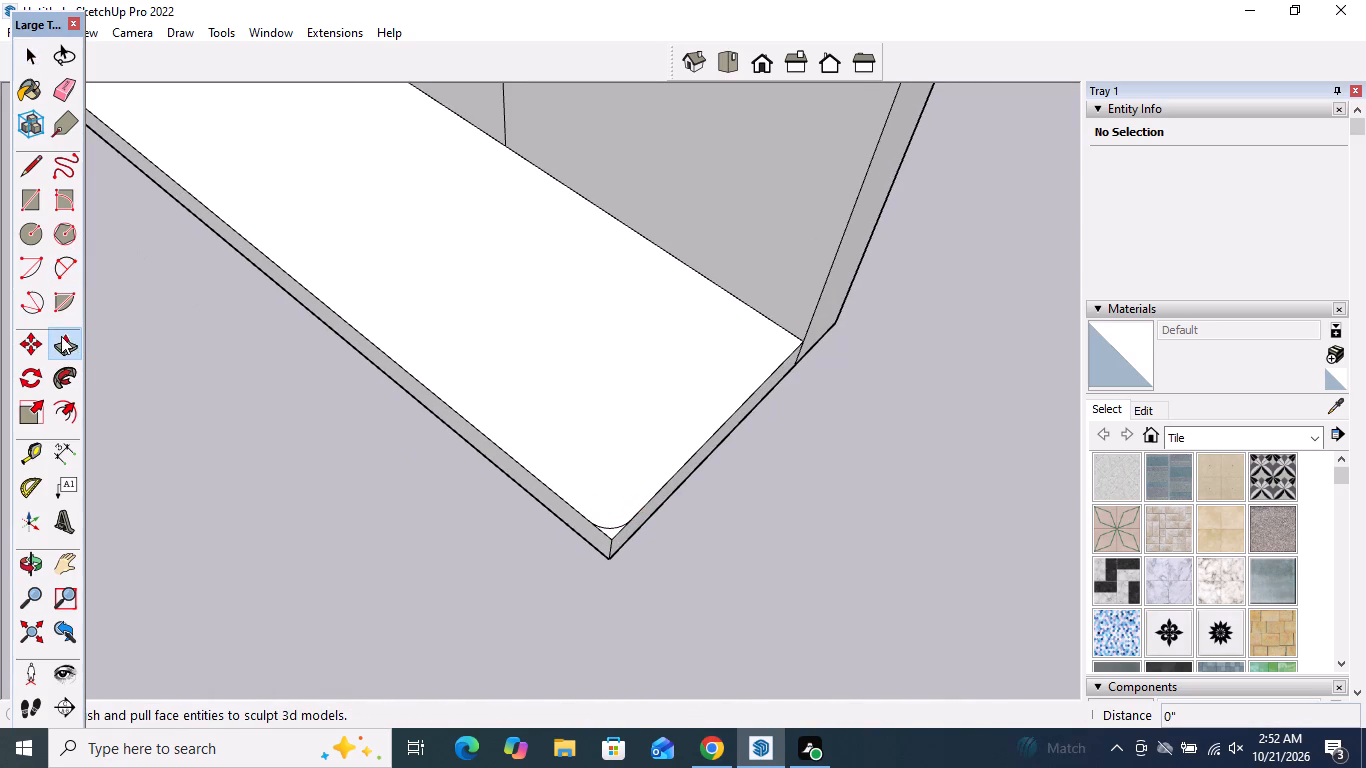
scroll(626, 534, up, 5)
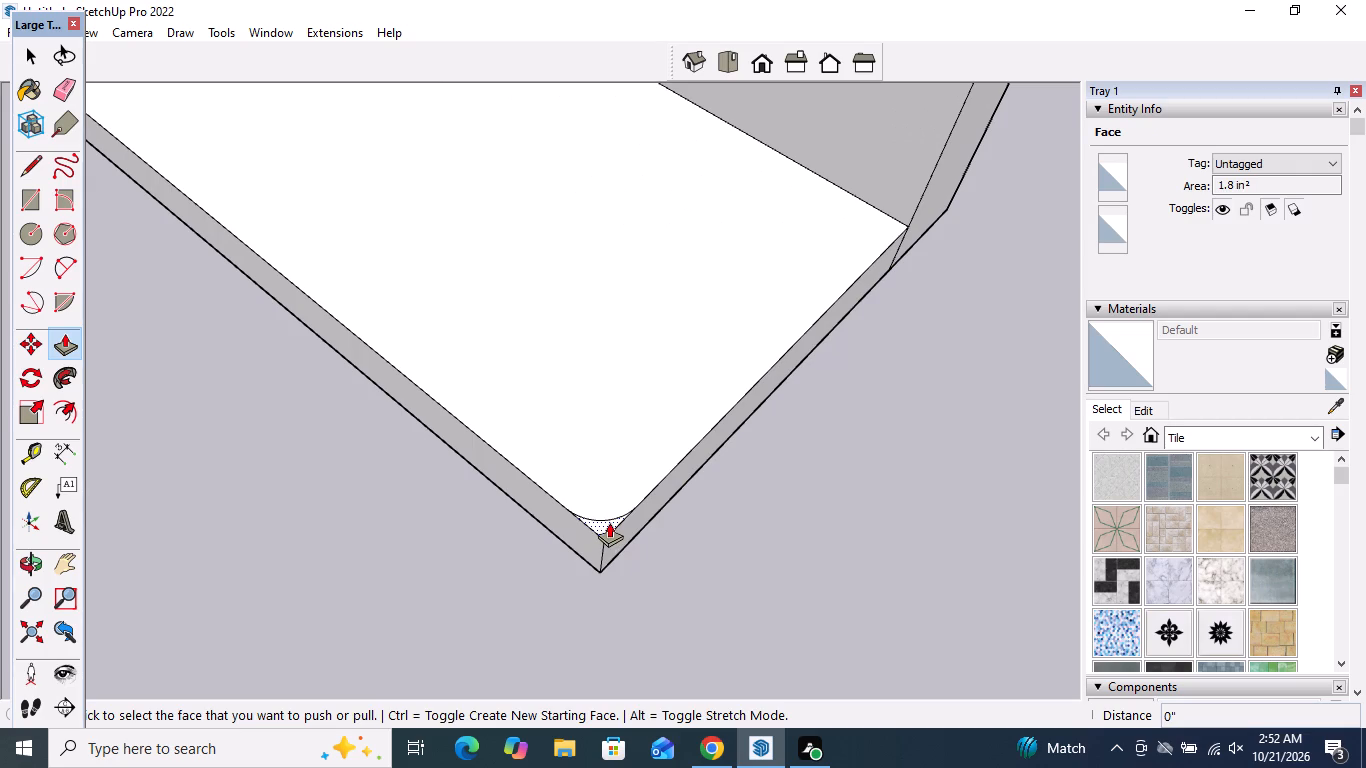
click(609, 522)
click(606, 580)
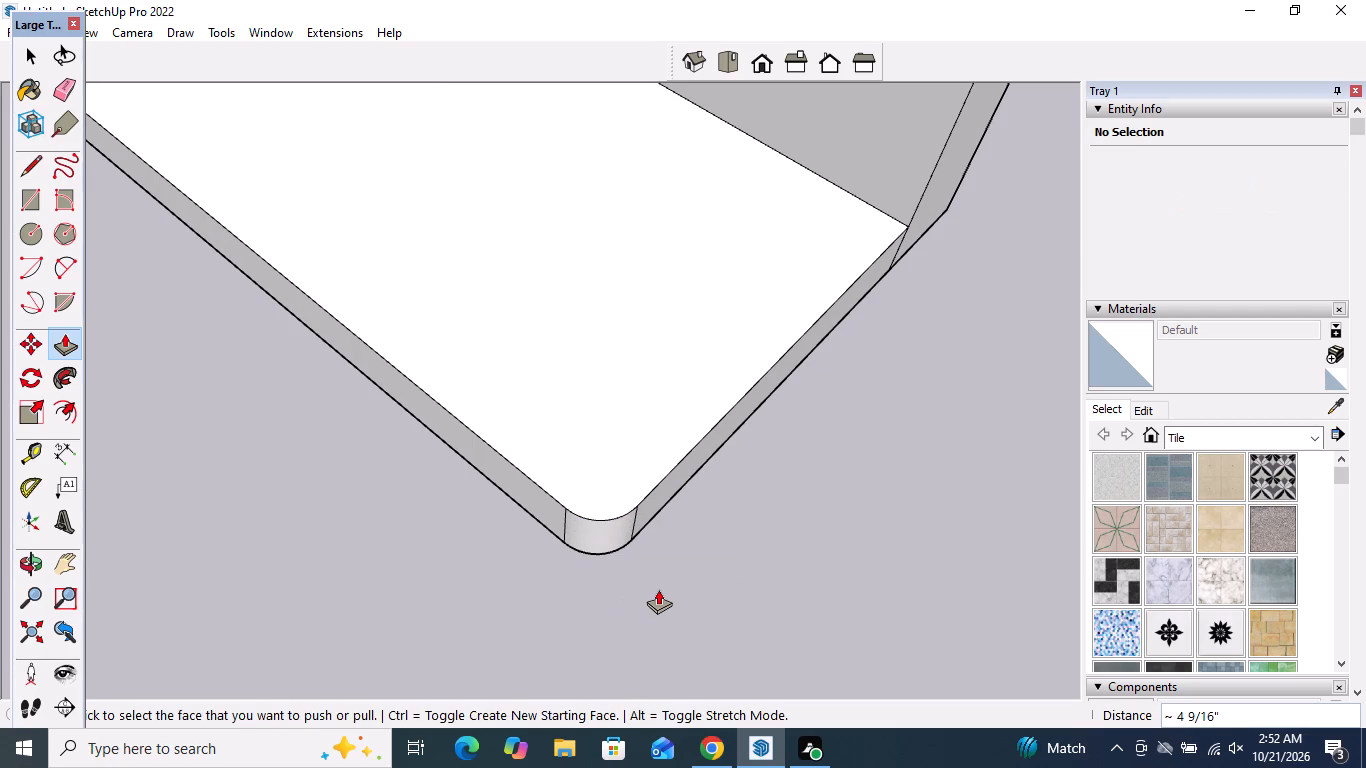
key(space)
Draw a line about 2' 8" long across the ledge top, from the foot of the panel's right boundary to the front edge.
scroll(659, 589, down, 18)
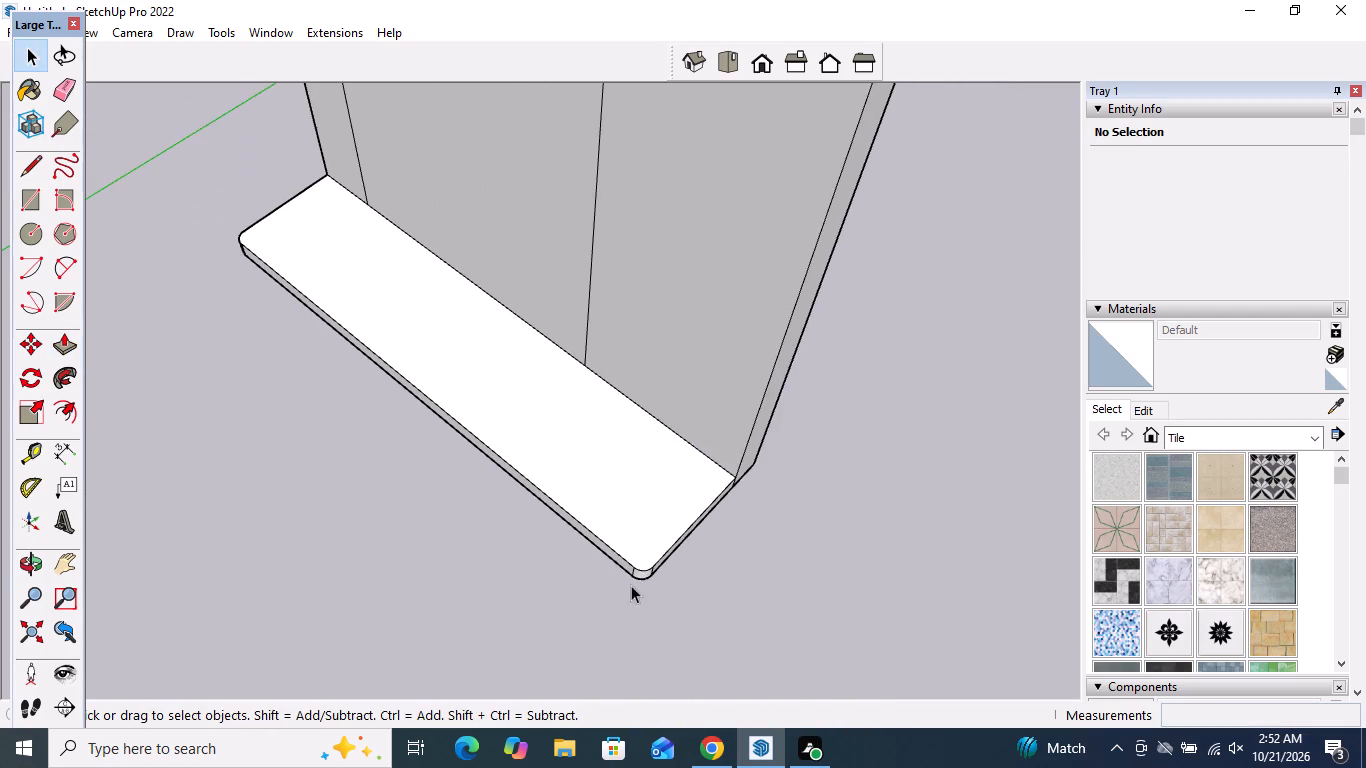
middle_drag(530, 530, 887, 581)
scroll(777, 547, down, 2)
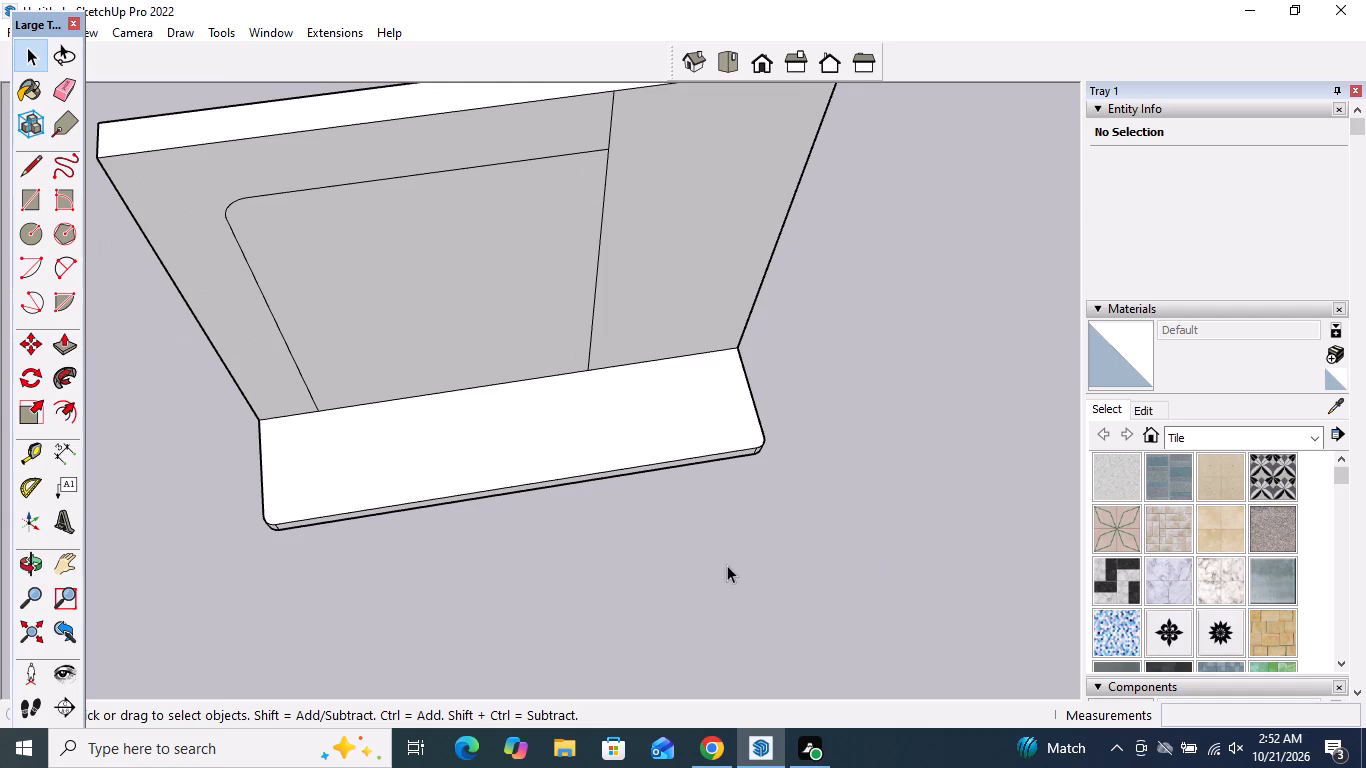
scroll(670, 563, down, 3)
middle_drag(666, 541, 708, 443)
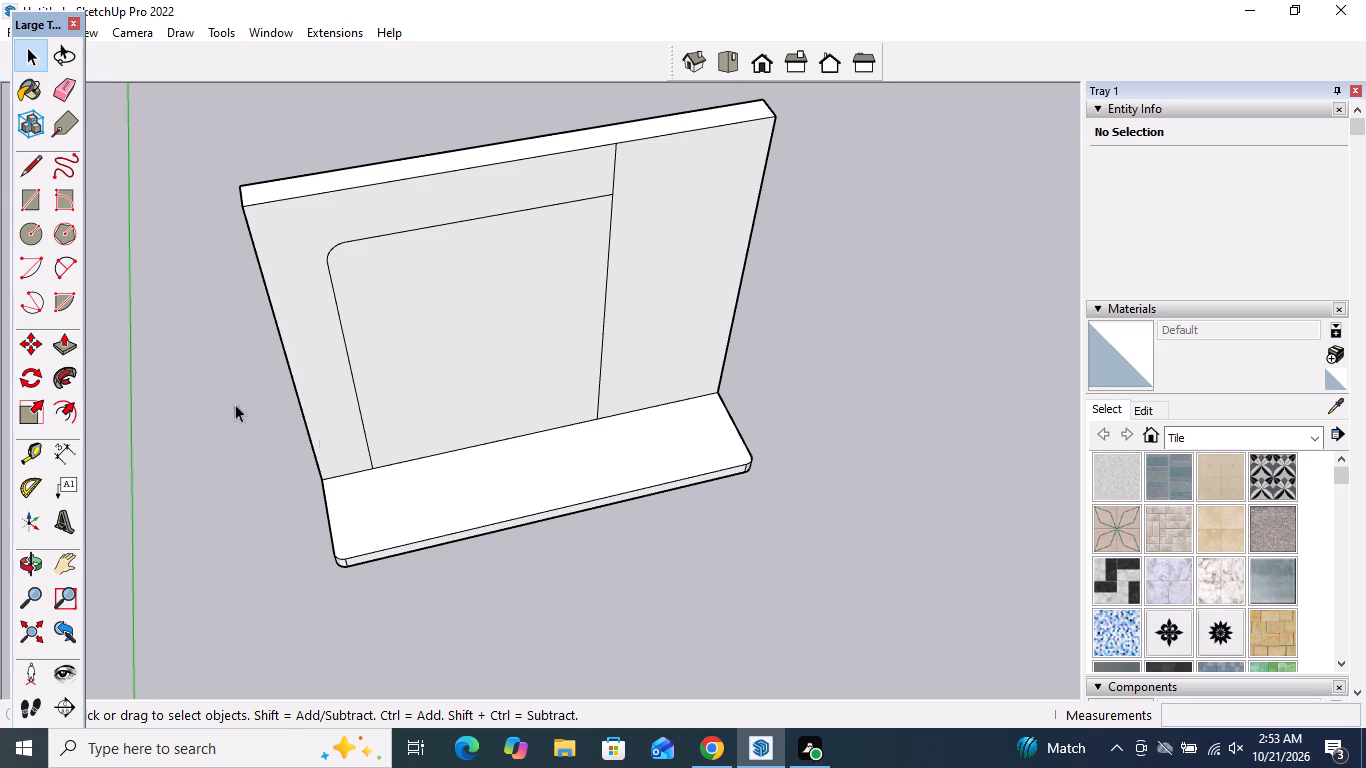
click(42, 168)
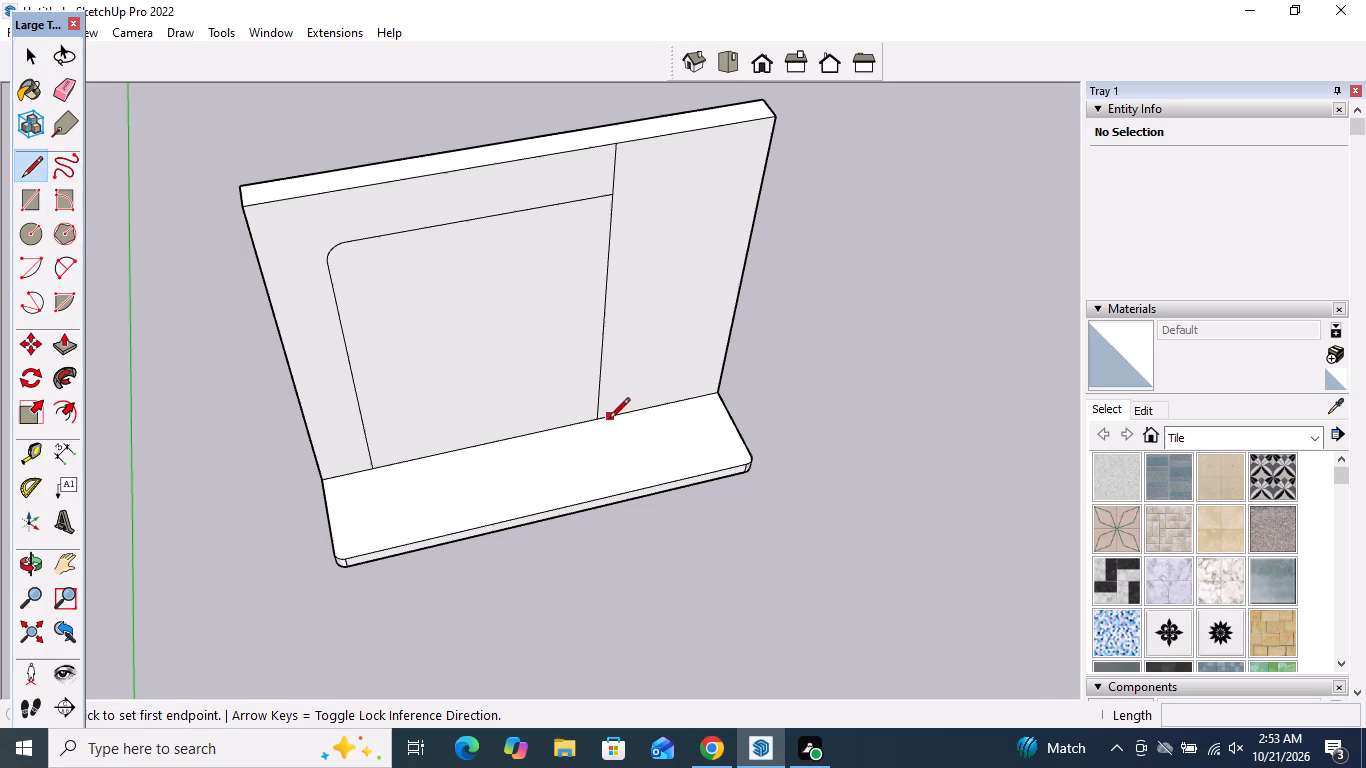
click(602, 417)
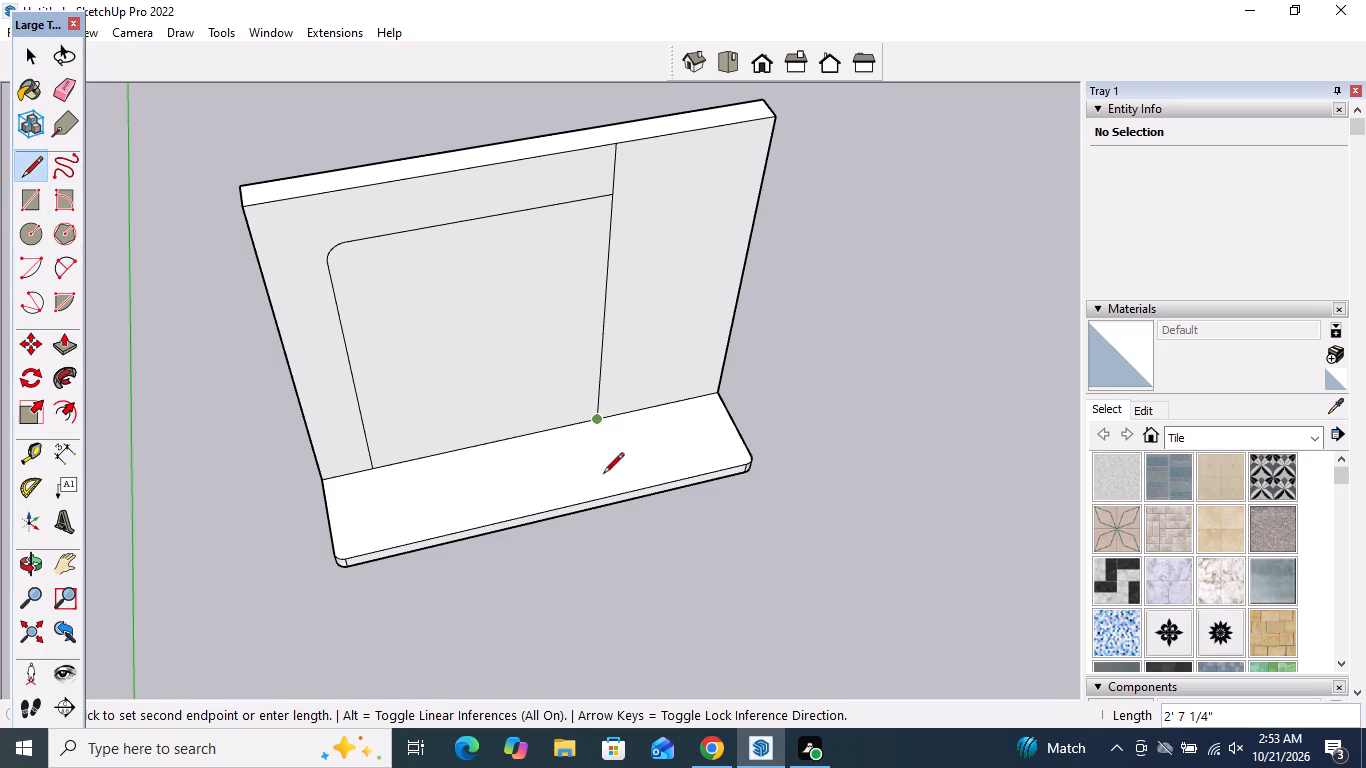
click(623, 494)
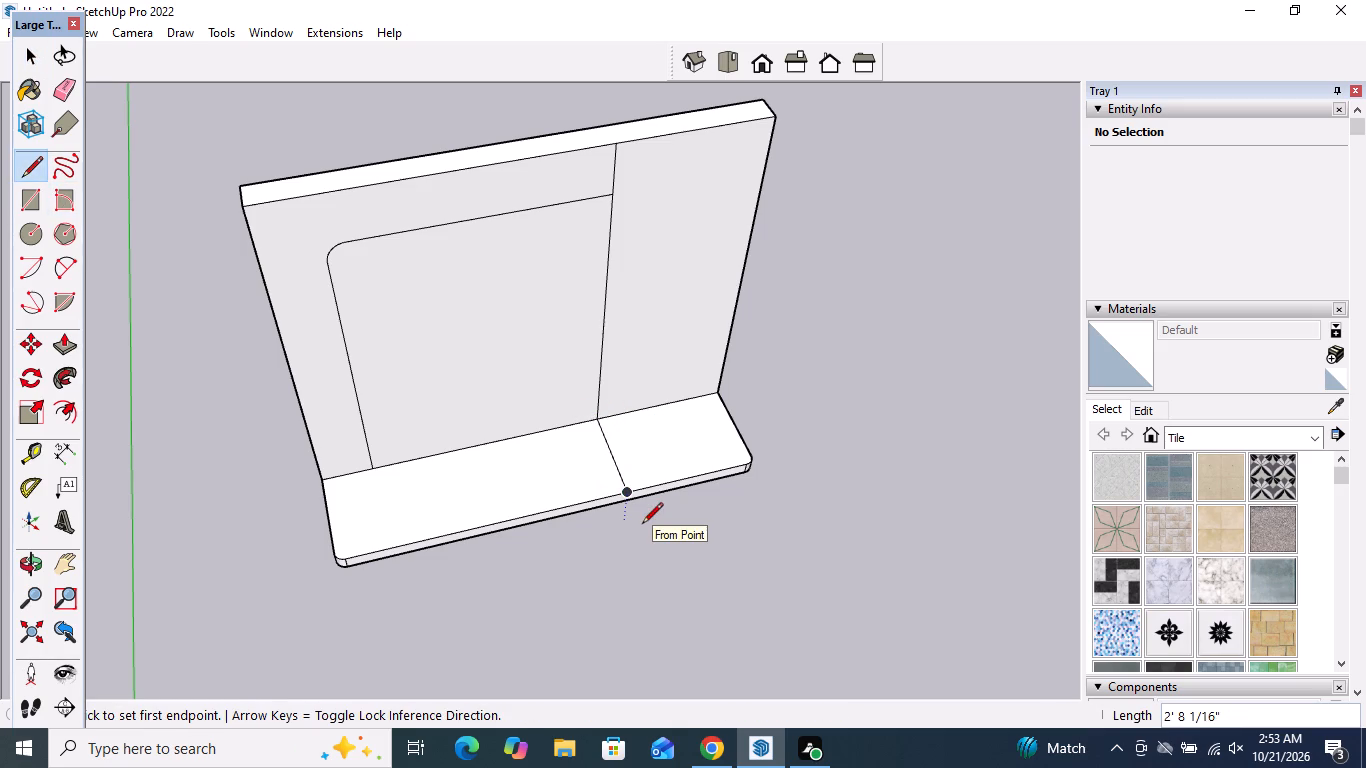
key(space)
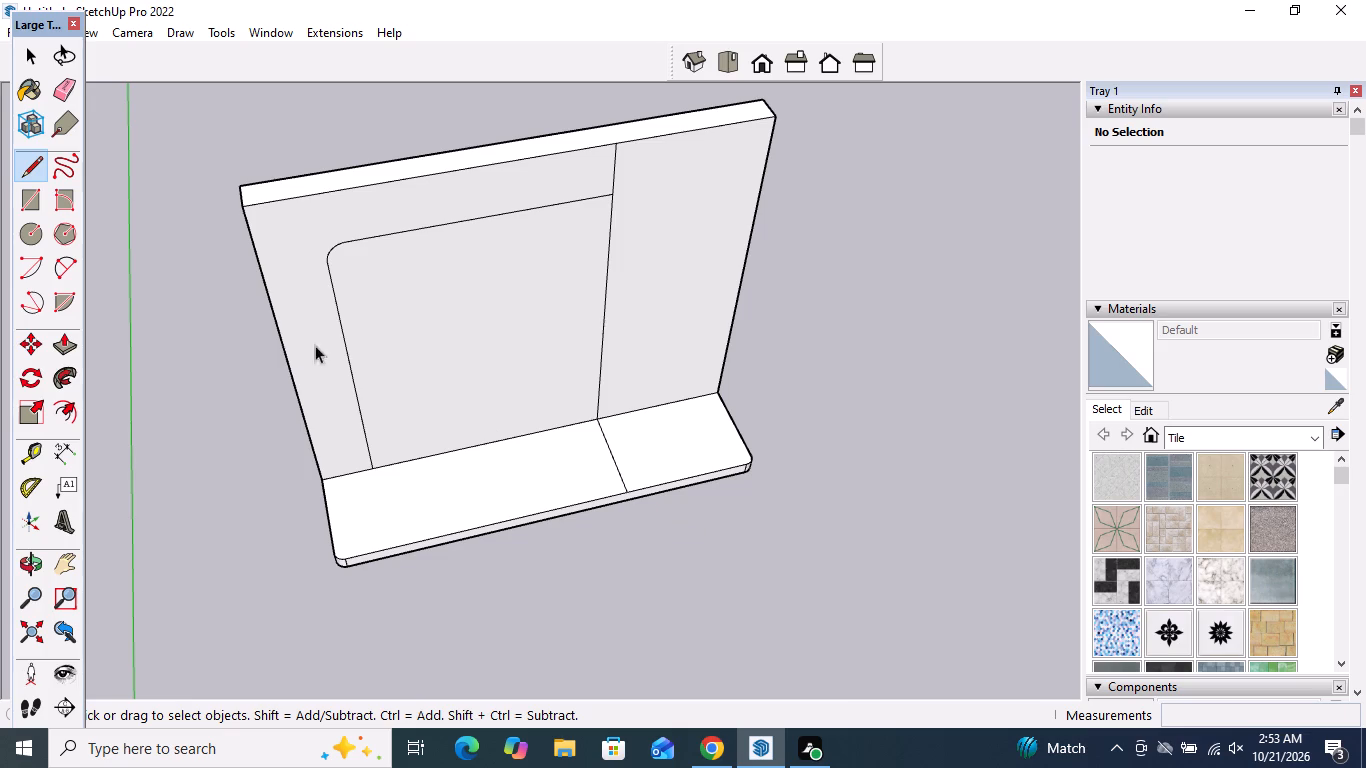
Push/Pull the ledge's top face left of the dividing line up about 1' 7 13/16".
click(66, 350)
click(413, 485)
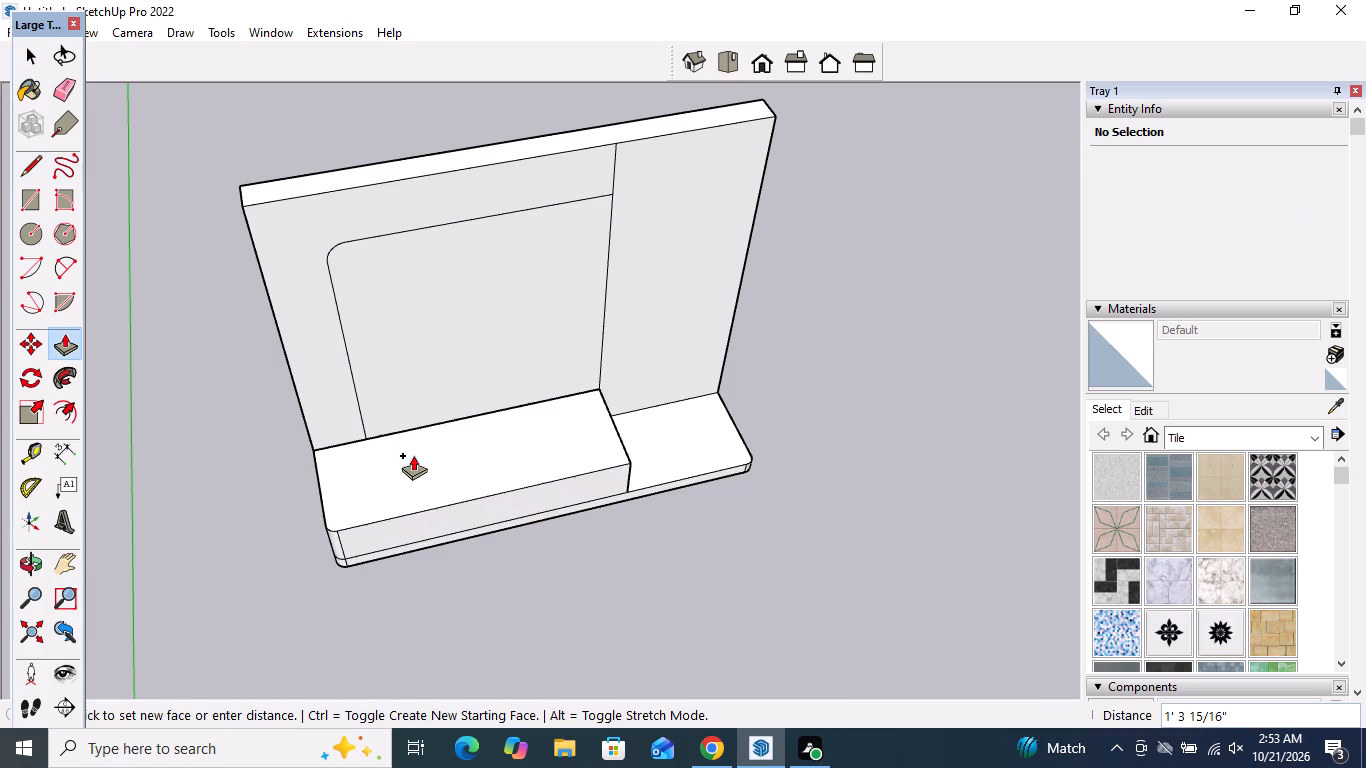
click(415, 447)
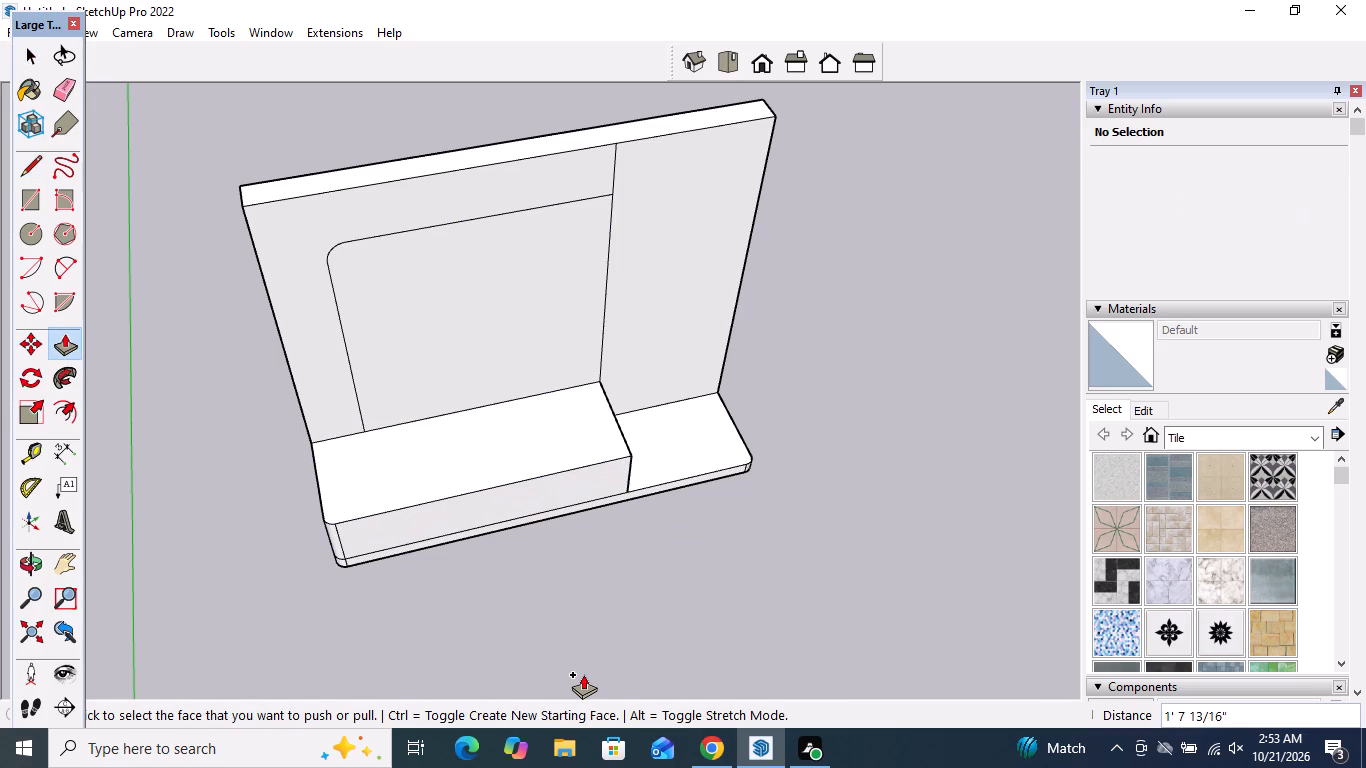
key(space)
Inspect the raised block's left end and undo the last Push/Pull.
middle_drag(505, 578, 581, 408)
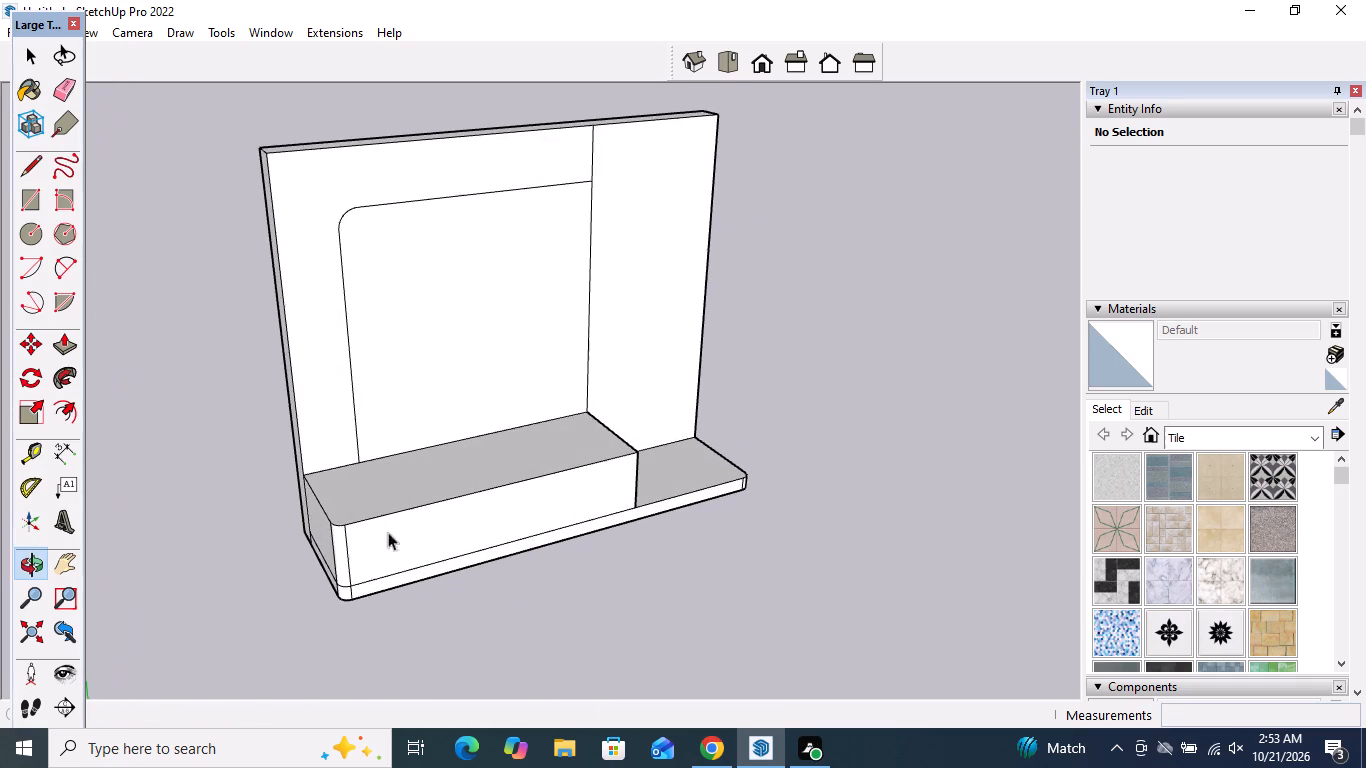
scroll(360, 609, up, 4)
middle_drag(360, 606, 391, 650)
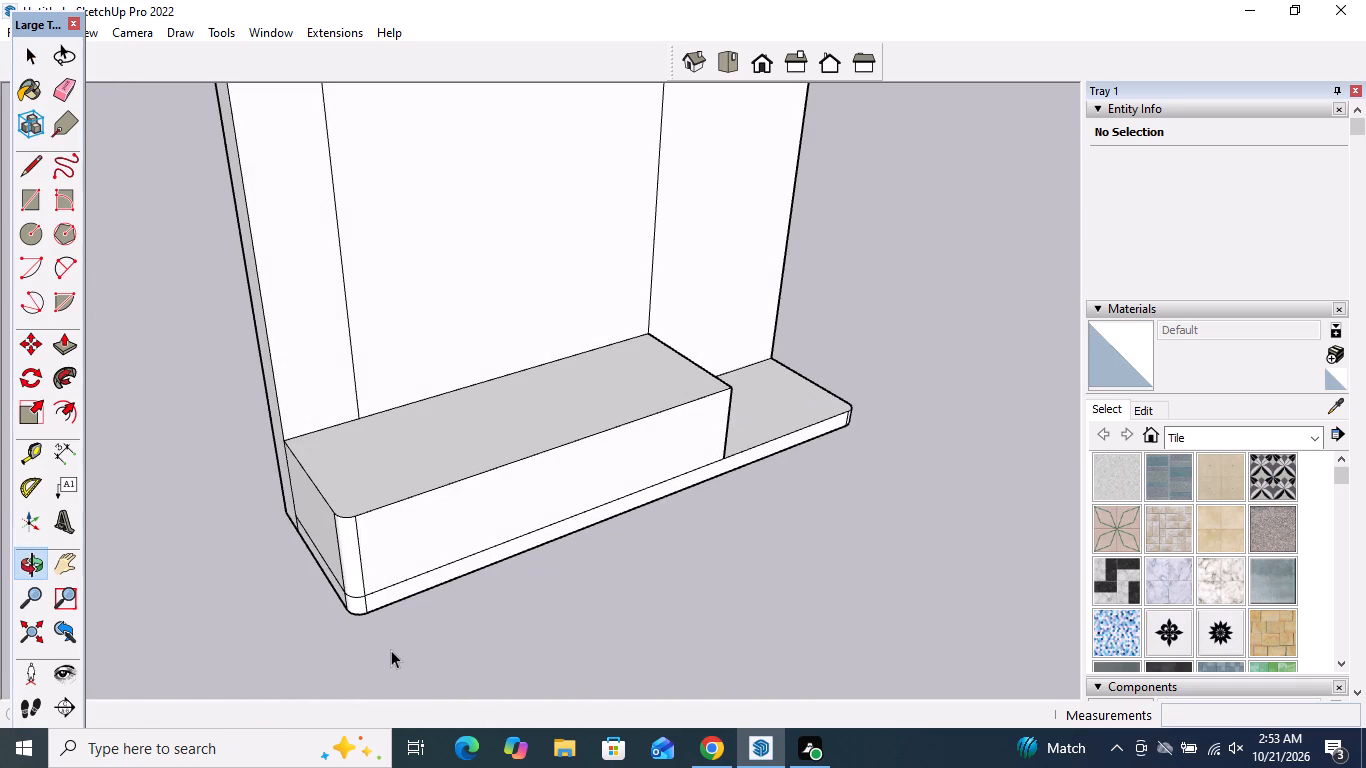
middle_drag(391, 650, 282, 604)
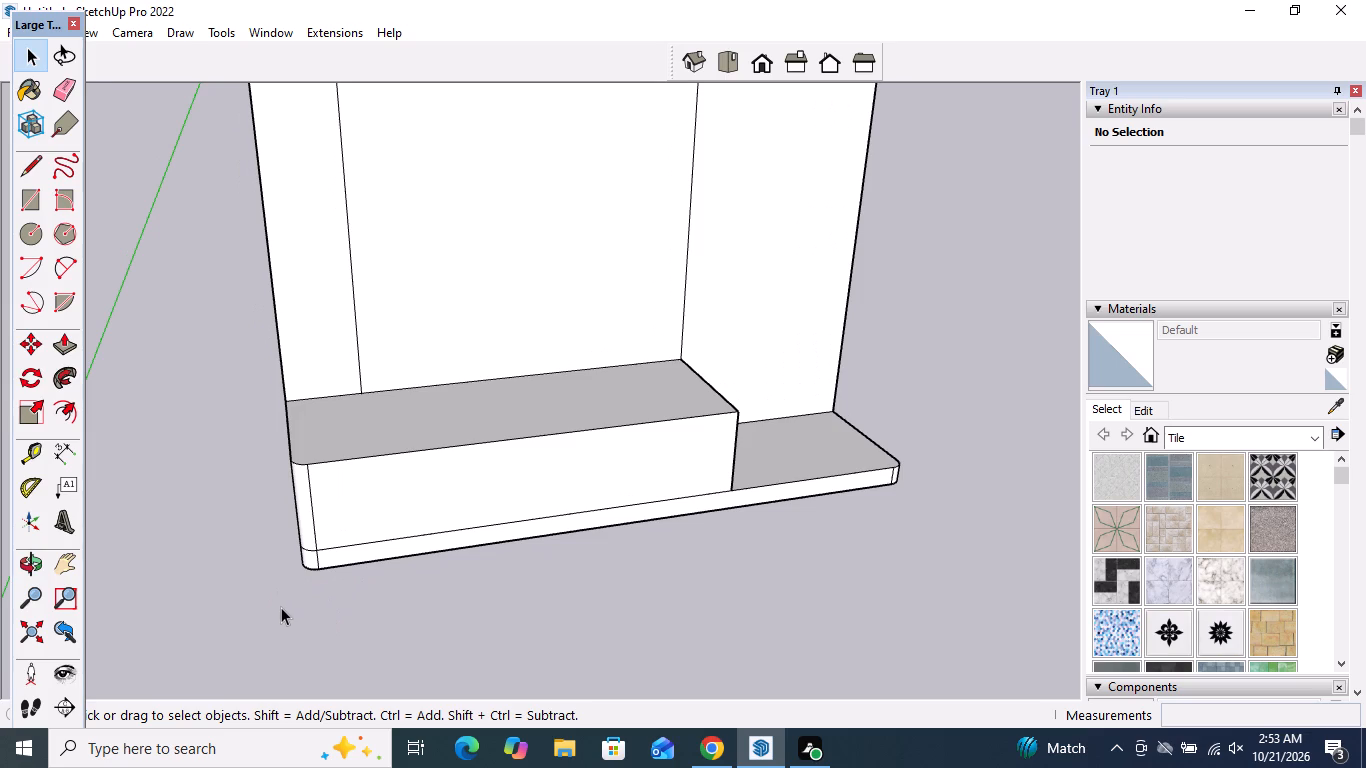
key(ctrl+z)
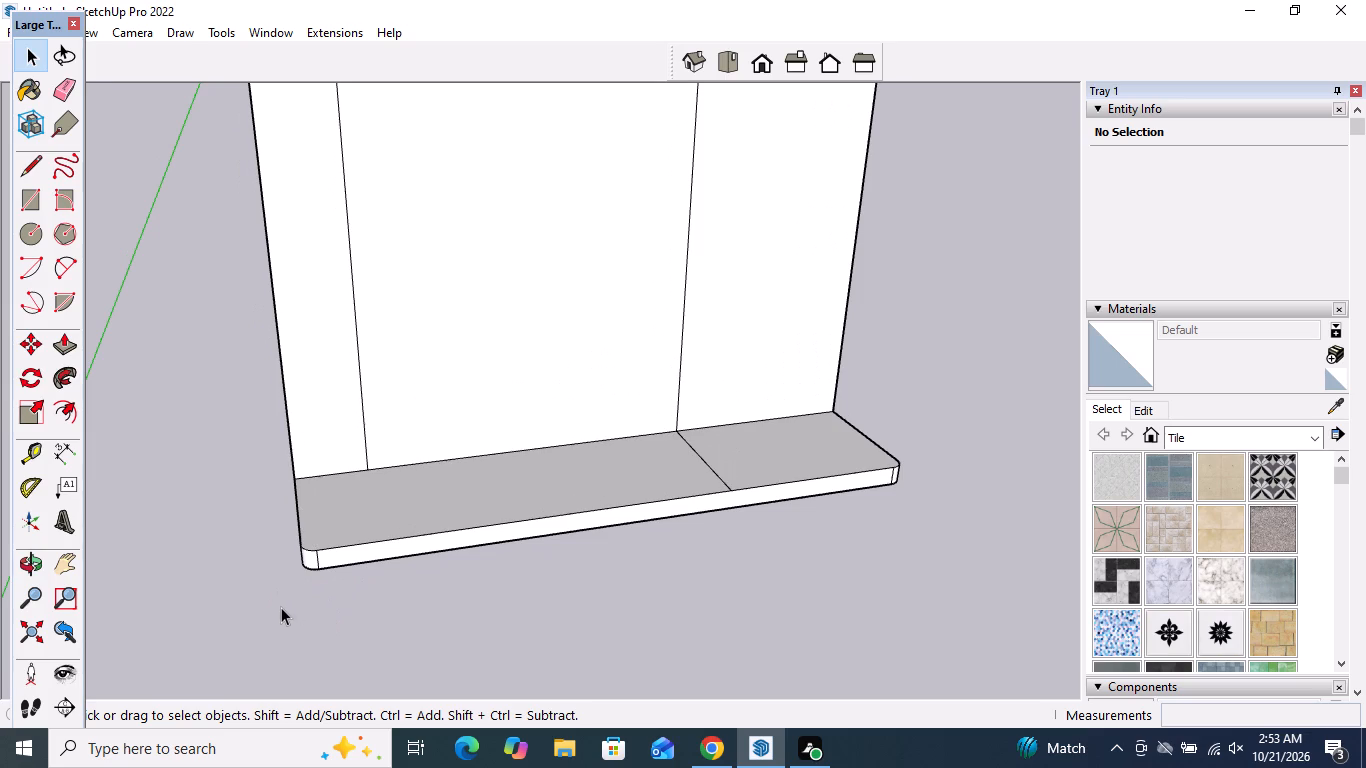
Draw a line about 2' 8" long across the ledge top, from the front end of the left corner arc back to the slab.
scroll(336, 553, down, 4)
middle_drag(366, 509, 375, 668)
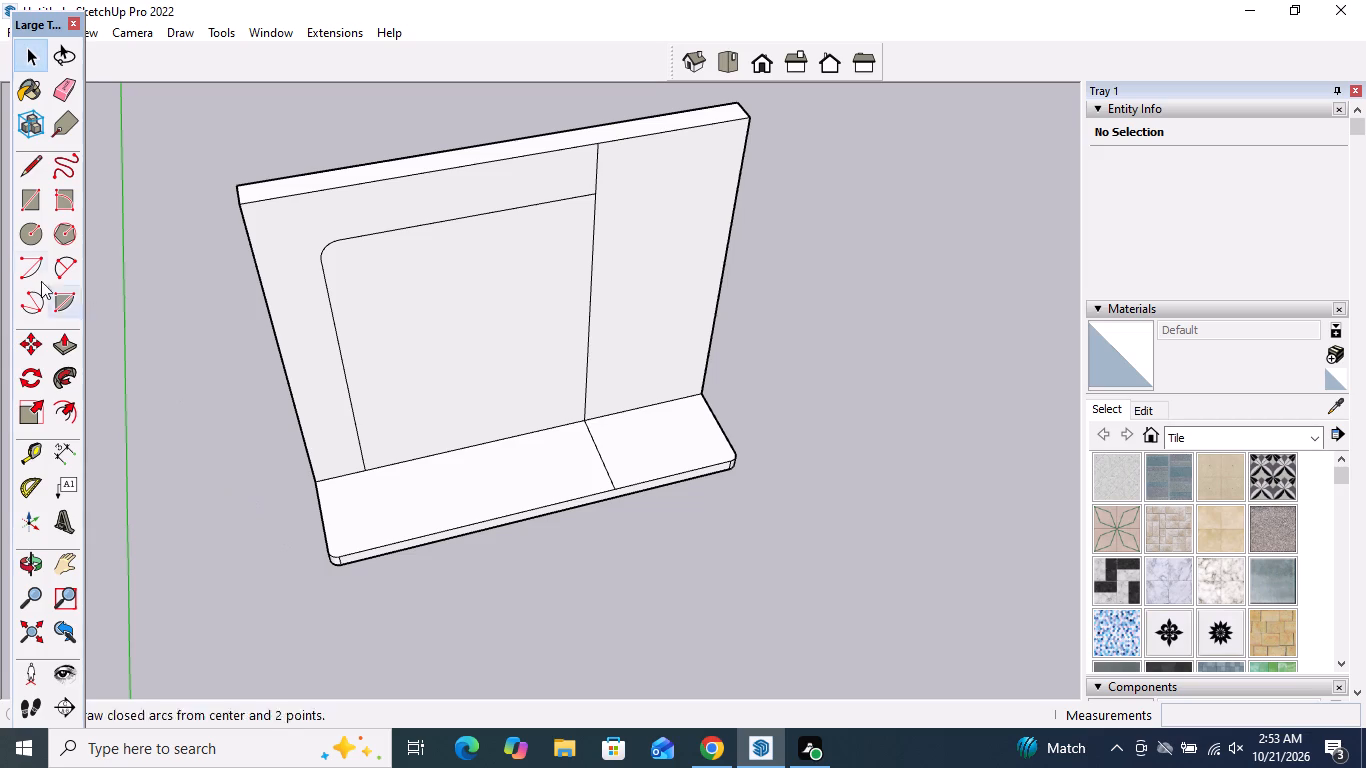
click(34, 161)
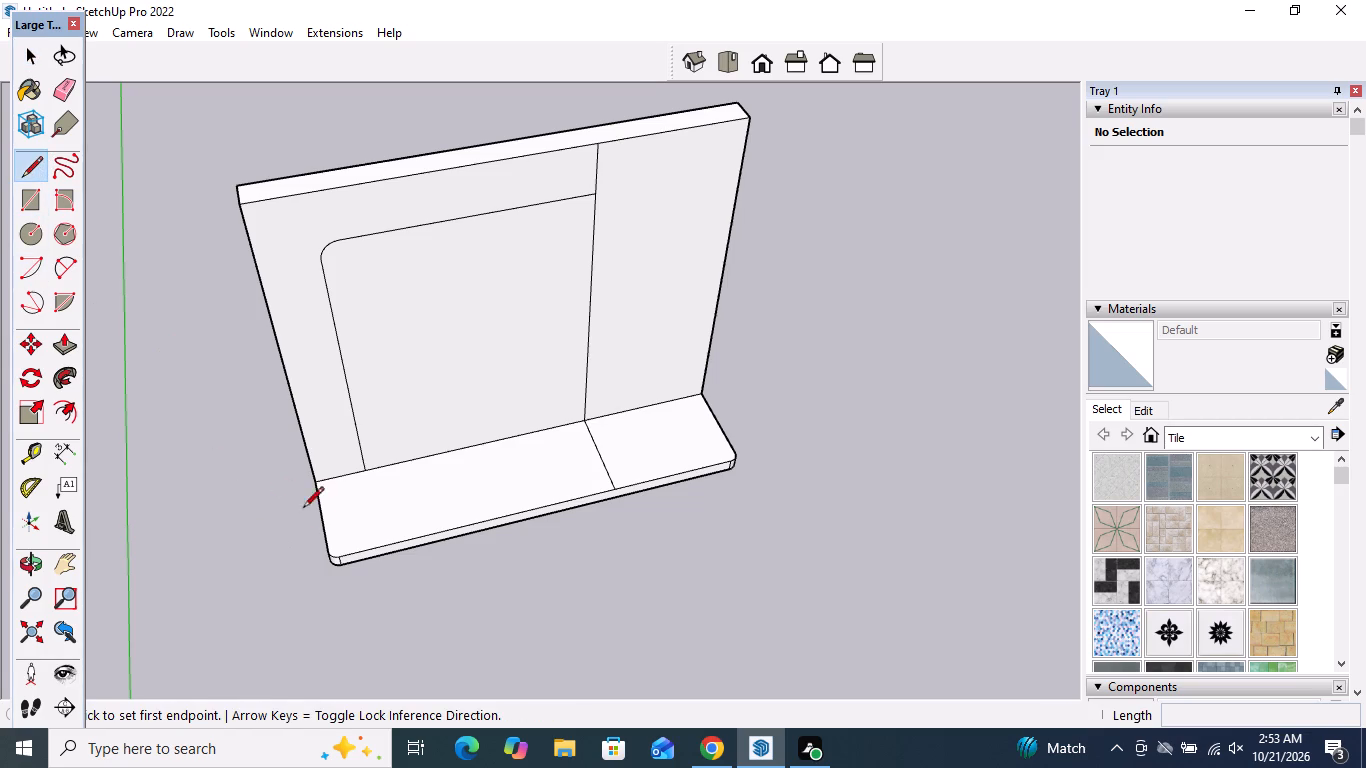
click(337, 557)
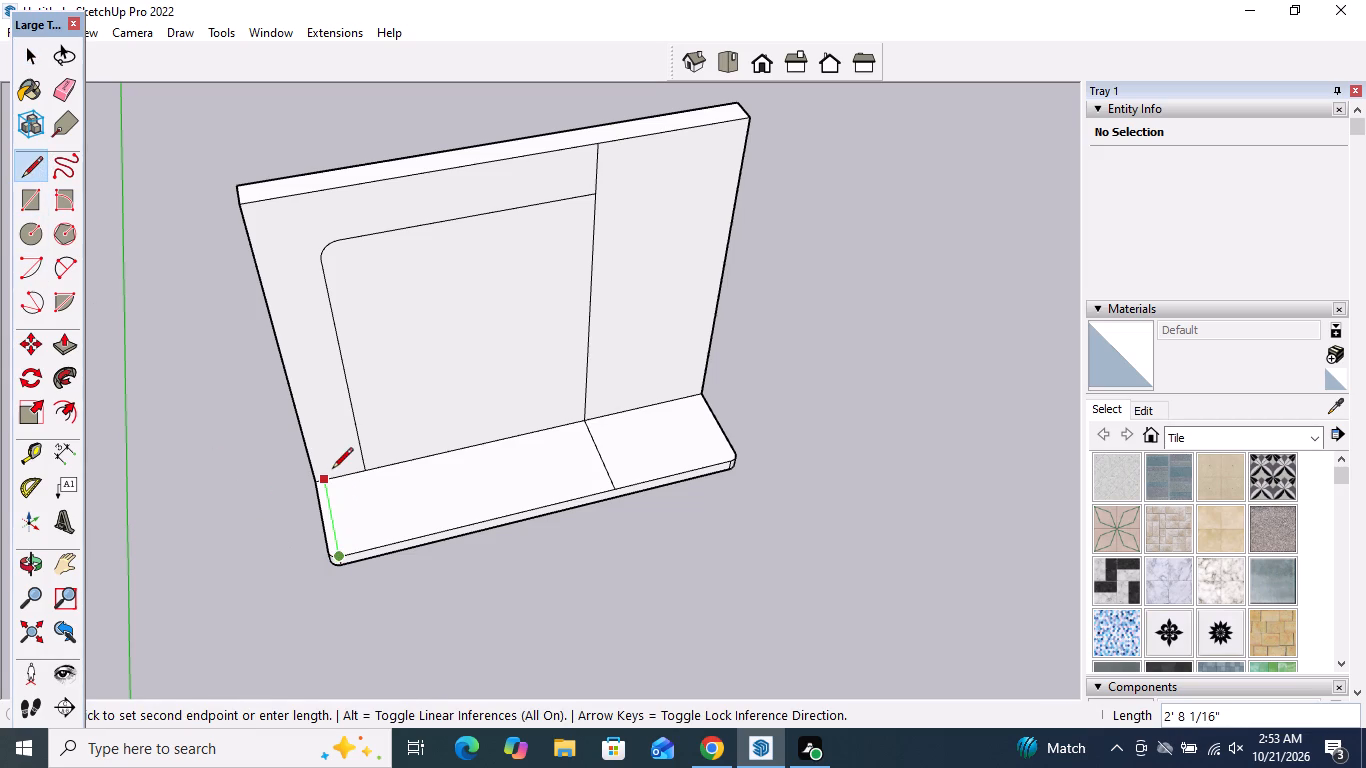
click(331, 466)
key(space)
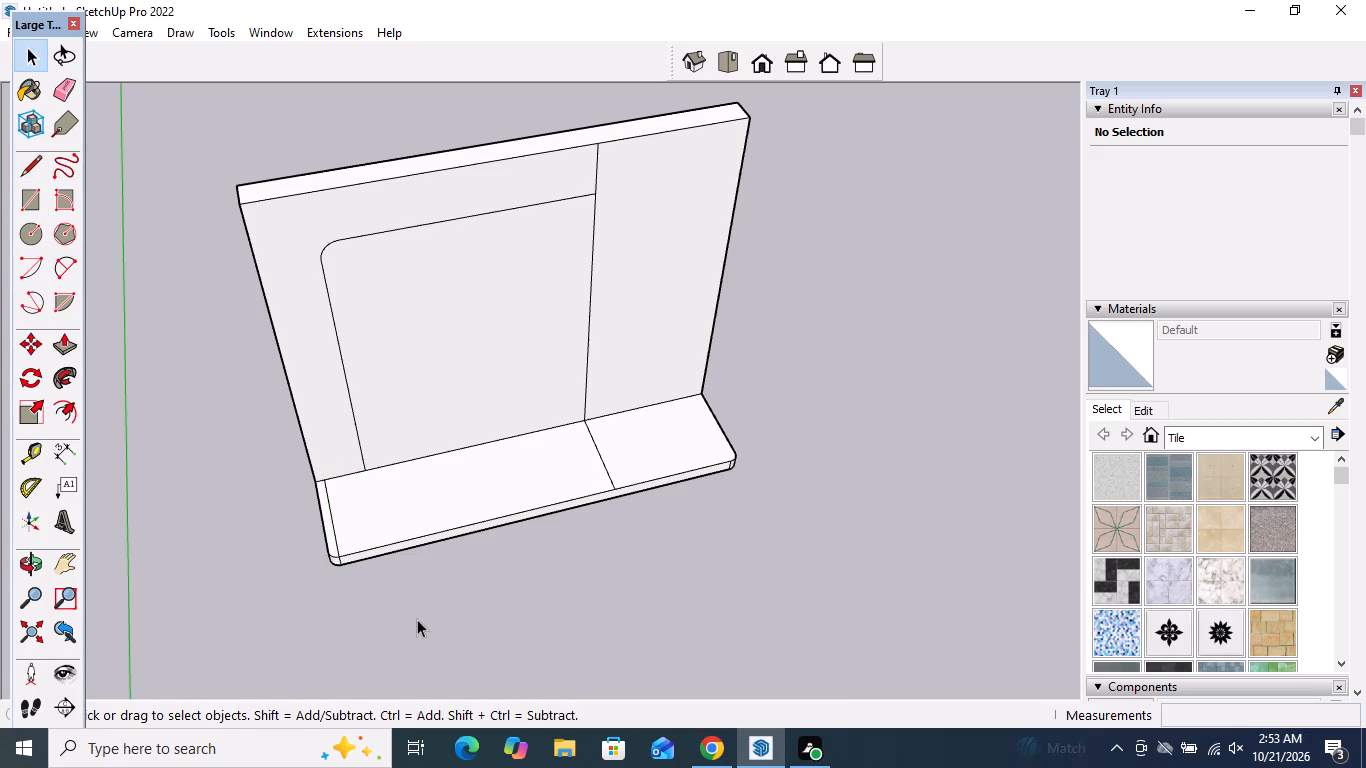
Push/Pull the ledge's top face between the two dividing lines up about 1' 4 7/16" to raise a block.
click(59, 356)
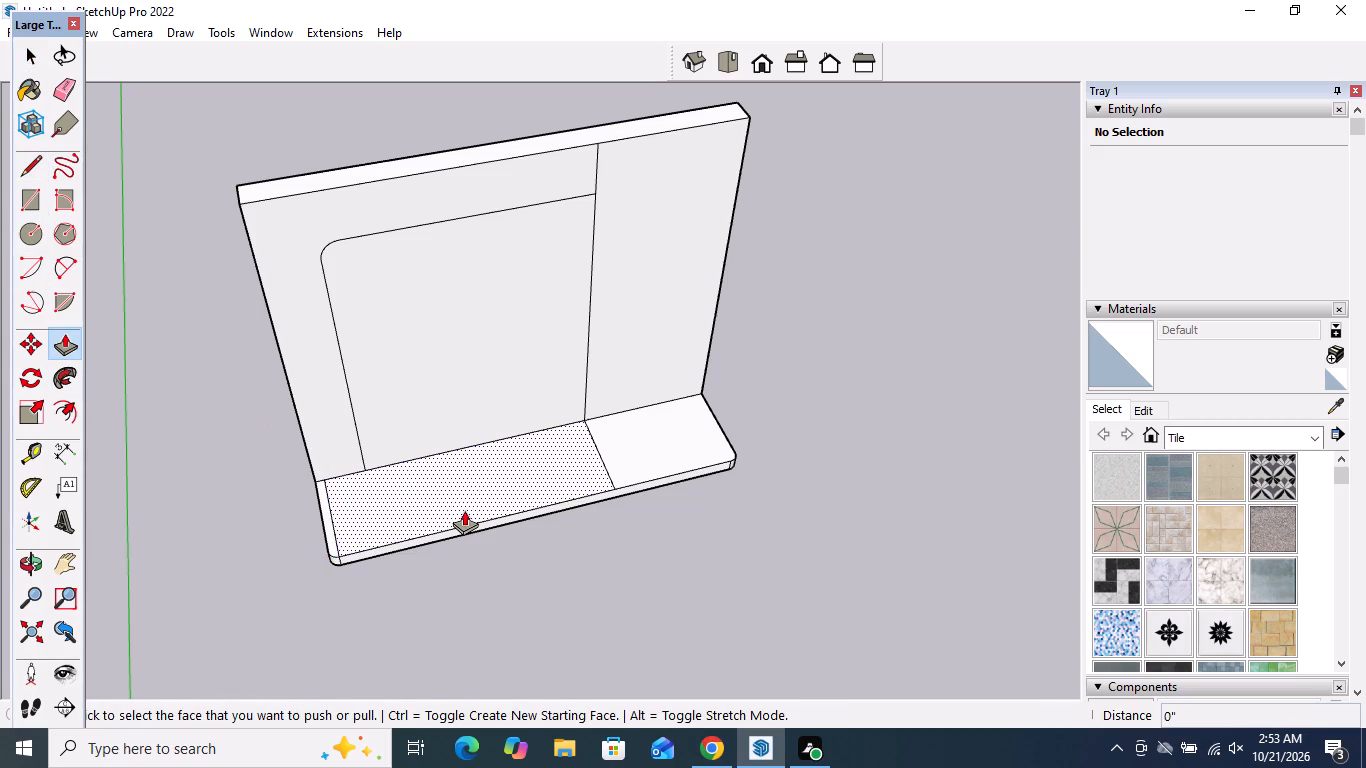
click(464, 502)
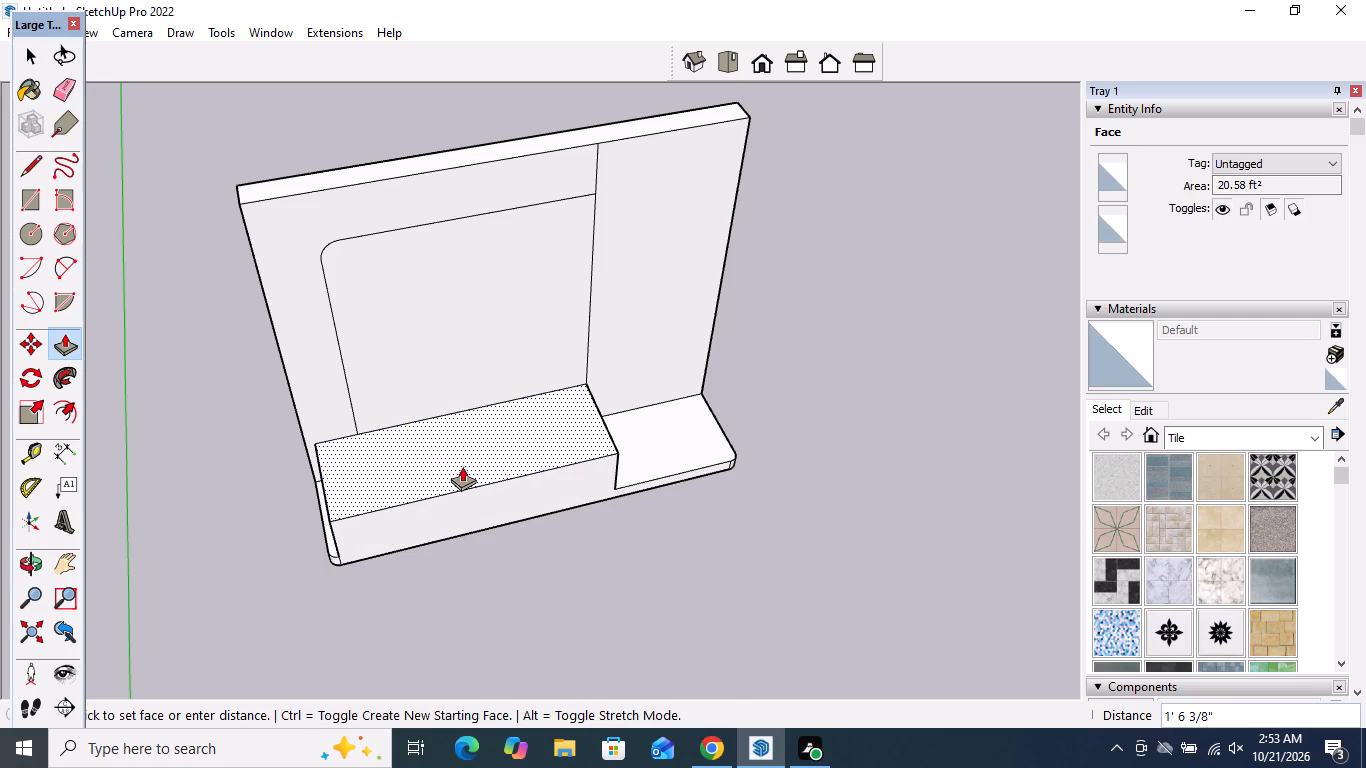
middle_drag(462, 462, 470, 380)
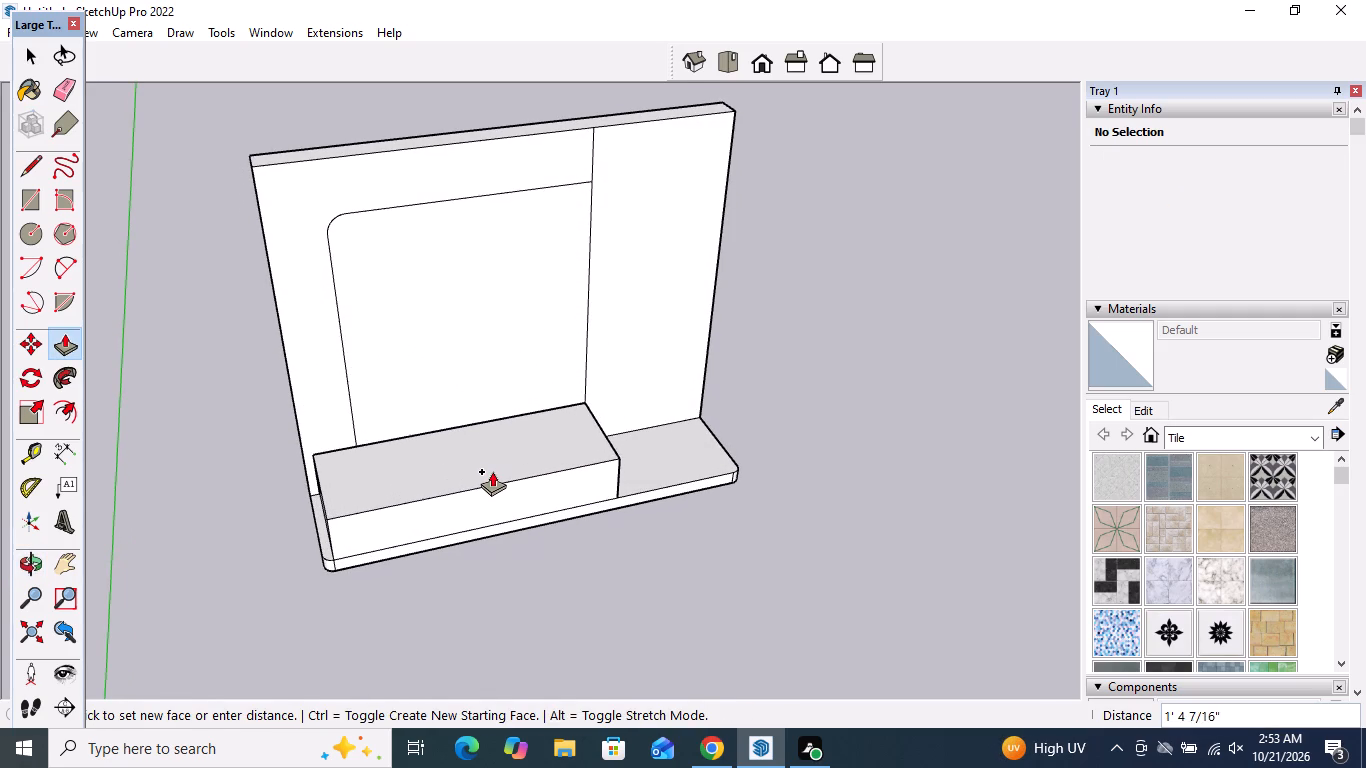
click(493, 465)
middle_drag(502, 550, 492, 462)
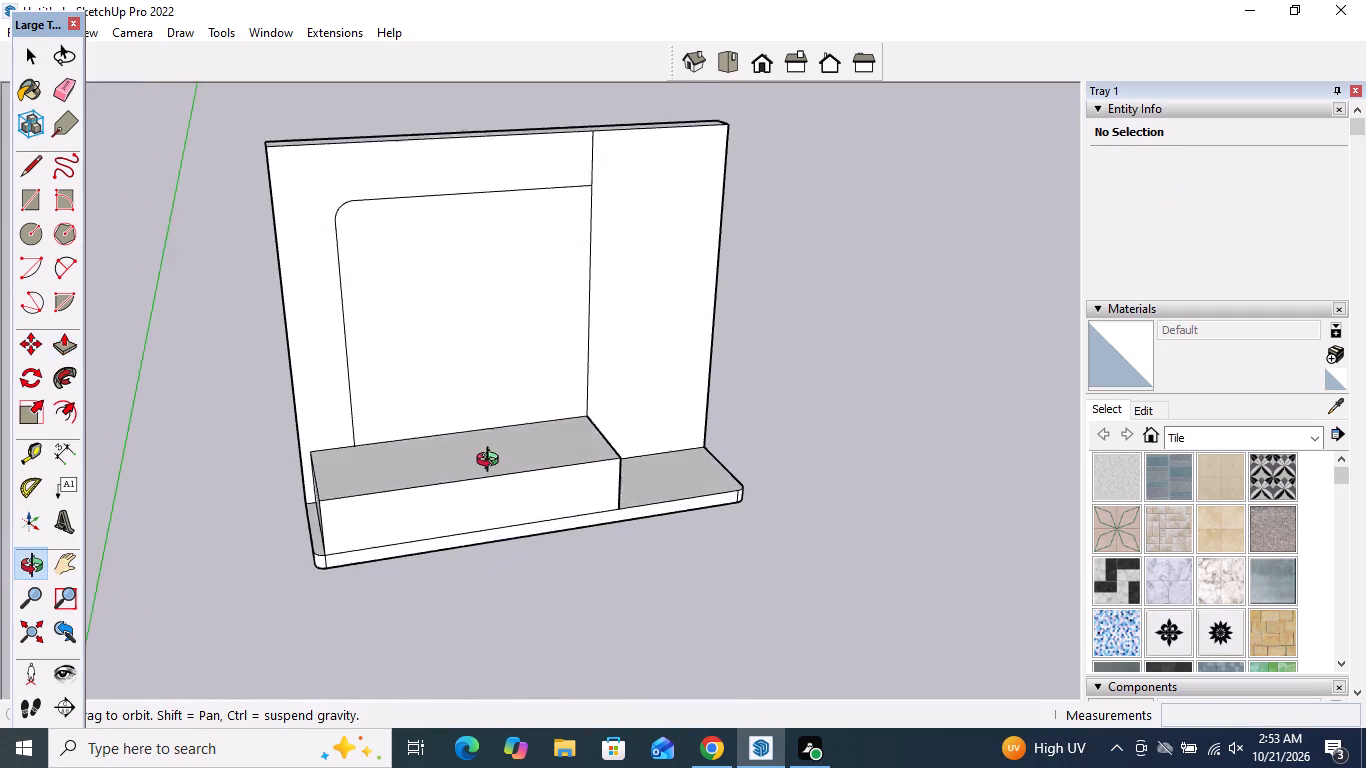
middle_drag(492, 462, 483, 389)
key(space)
Draw fillet arcs across the lower-left and upper-left corners of the block's front face, the lower one about 1 3/4" in radius.
middle_drag(595, 604, 488, 574)
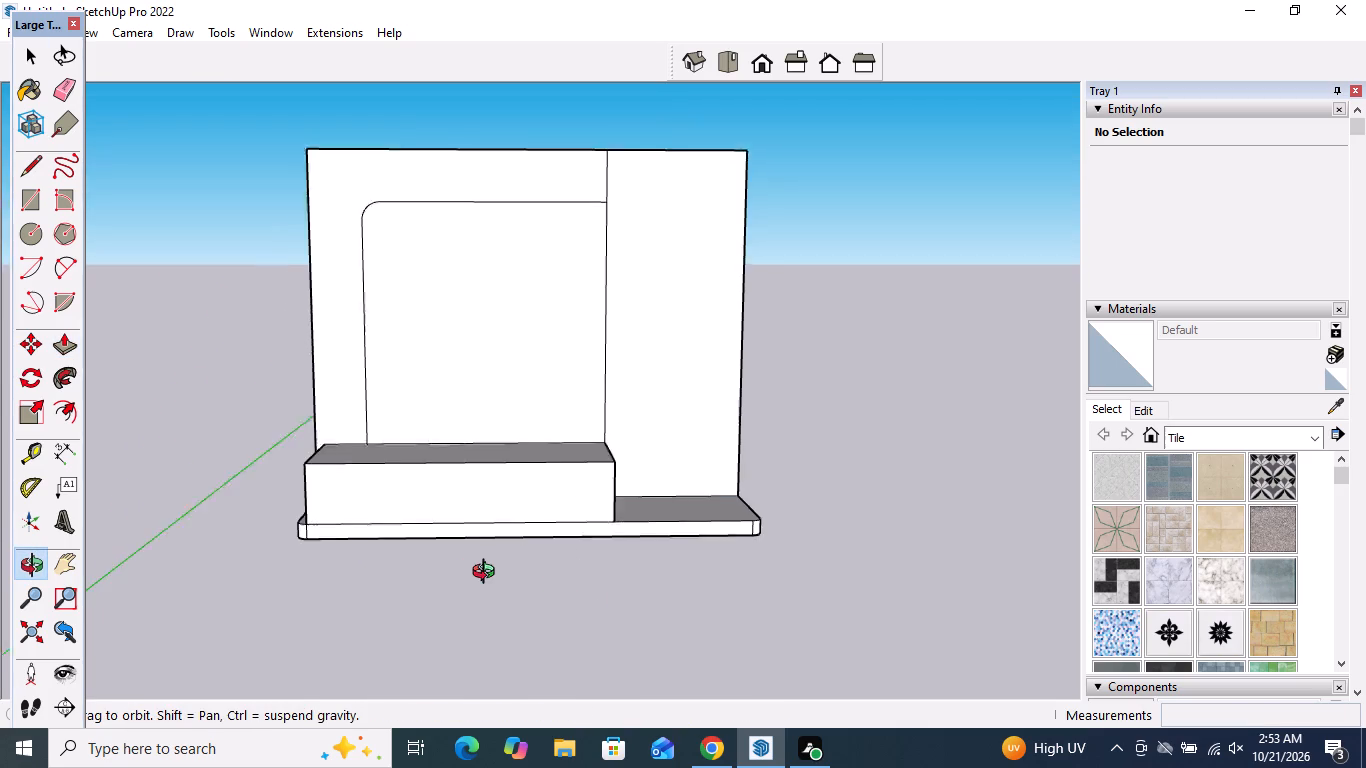
middle_drag(488, 574, 504, 516)
scroll(504, 517, down, 1)
scroll(318, 471, up, 3)
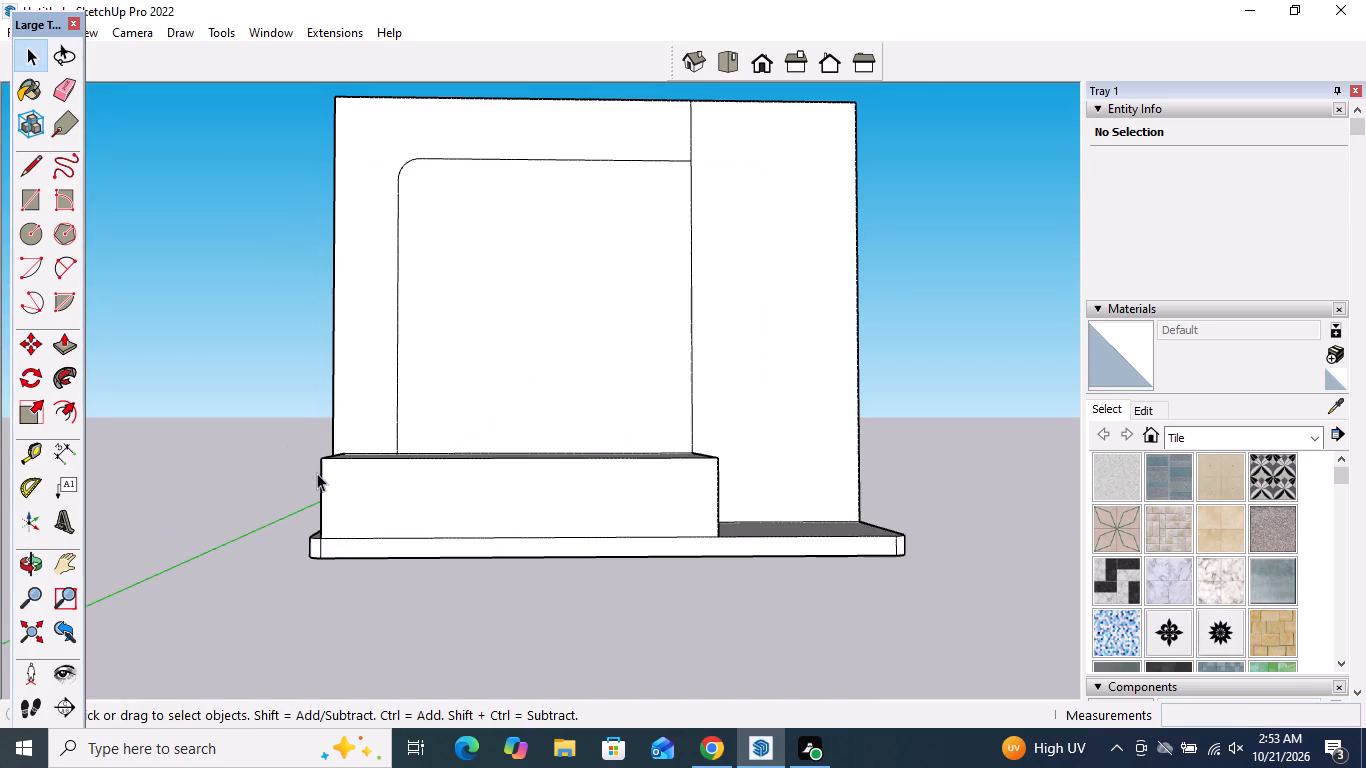
scroll(323, 469, up, 3)
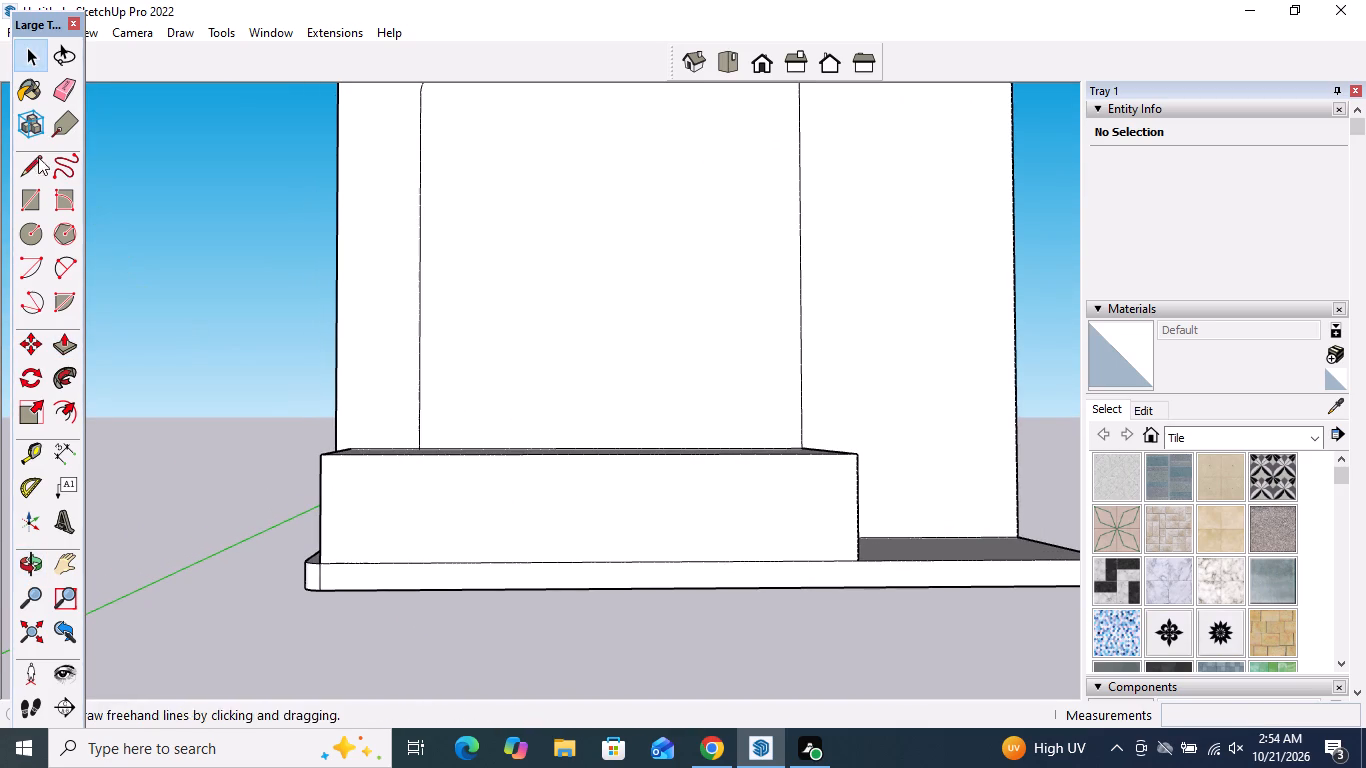
click(59, 279)
scroll(321, 544, up, 5)
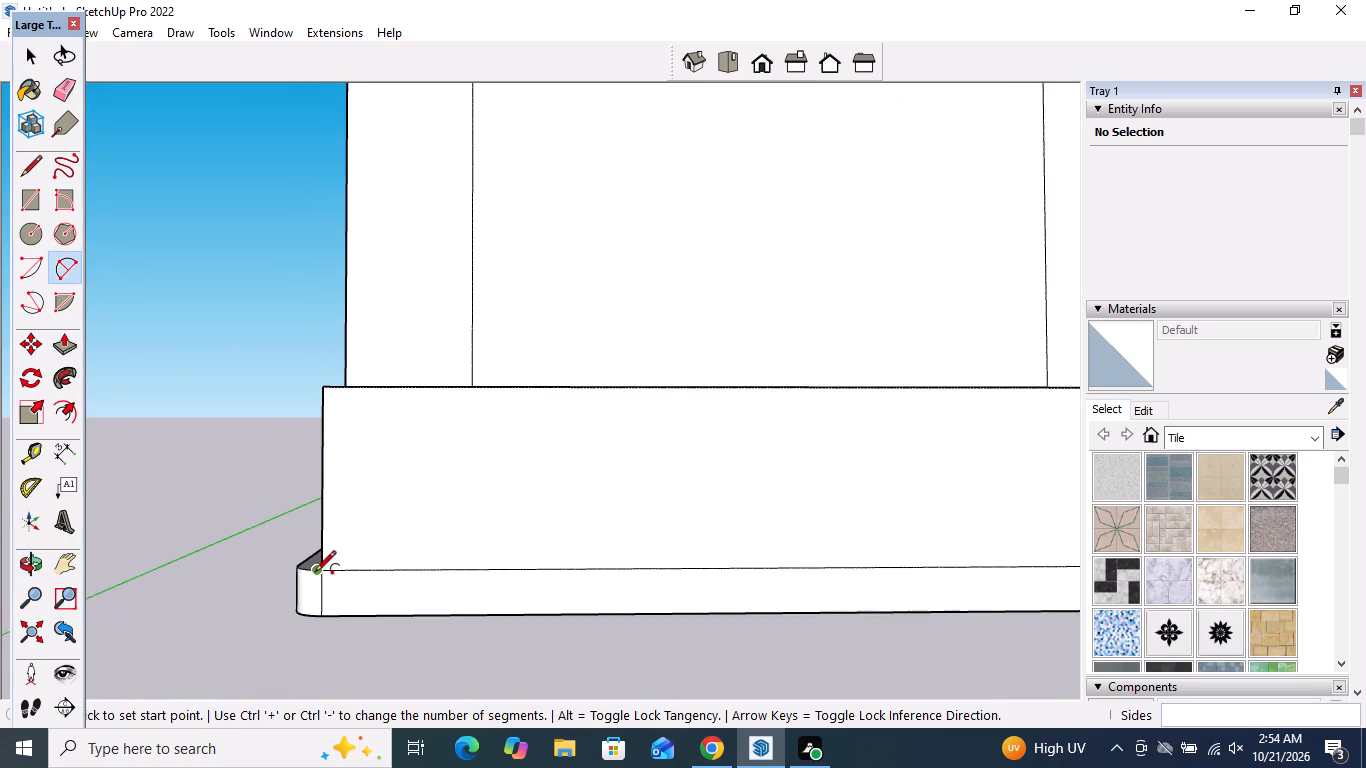
scroll(315, 573, up, 4)
click(330, 543)
double_click(354, 567)
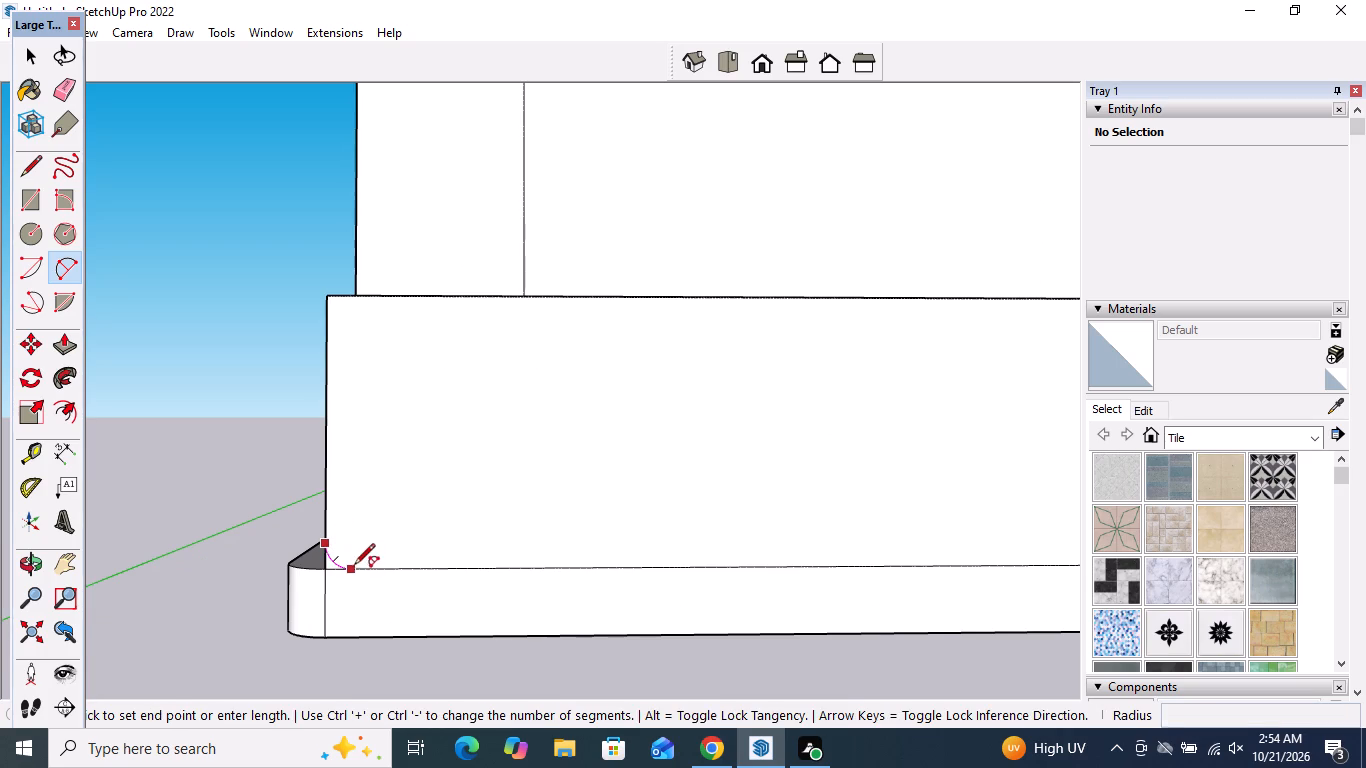
click(325, 323)
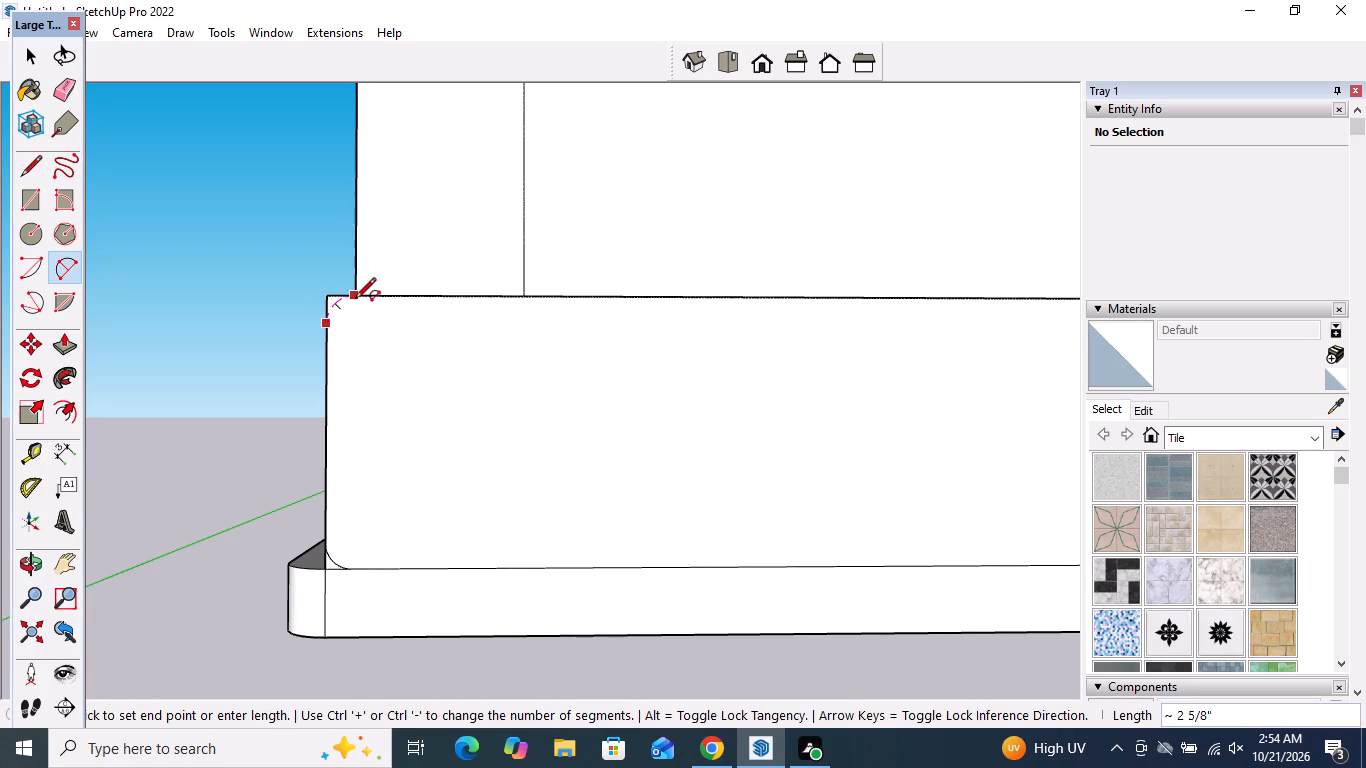
double_click(355, 298)
Draw fillet arcs across the upper-right and lower-right corners of the block's front face, the lower one about 1 5/16" in radius.
scroll(284, 382, down, 4)
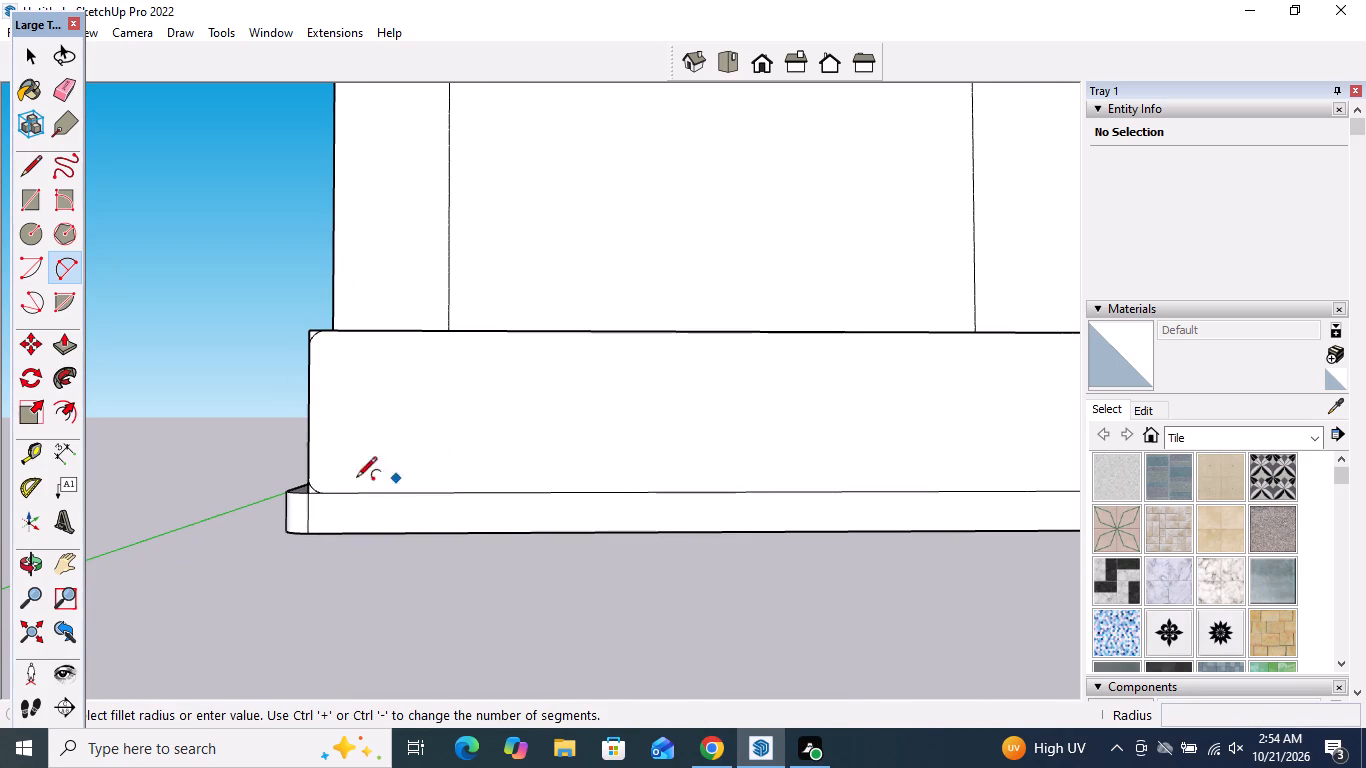
scroll(328, 475, down, 3)
scroll(887, 359, up, 6)
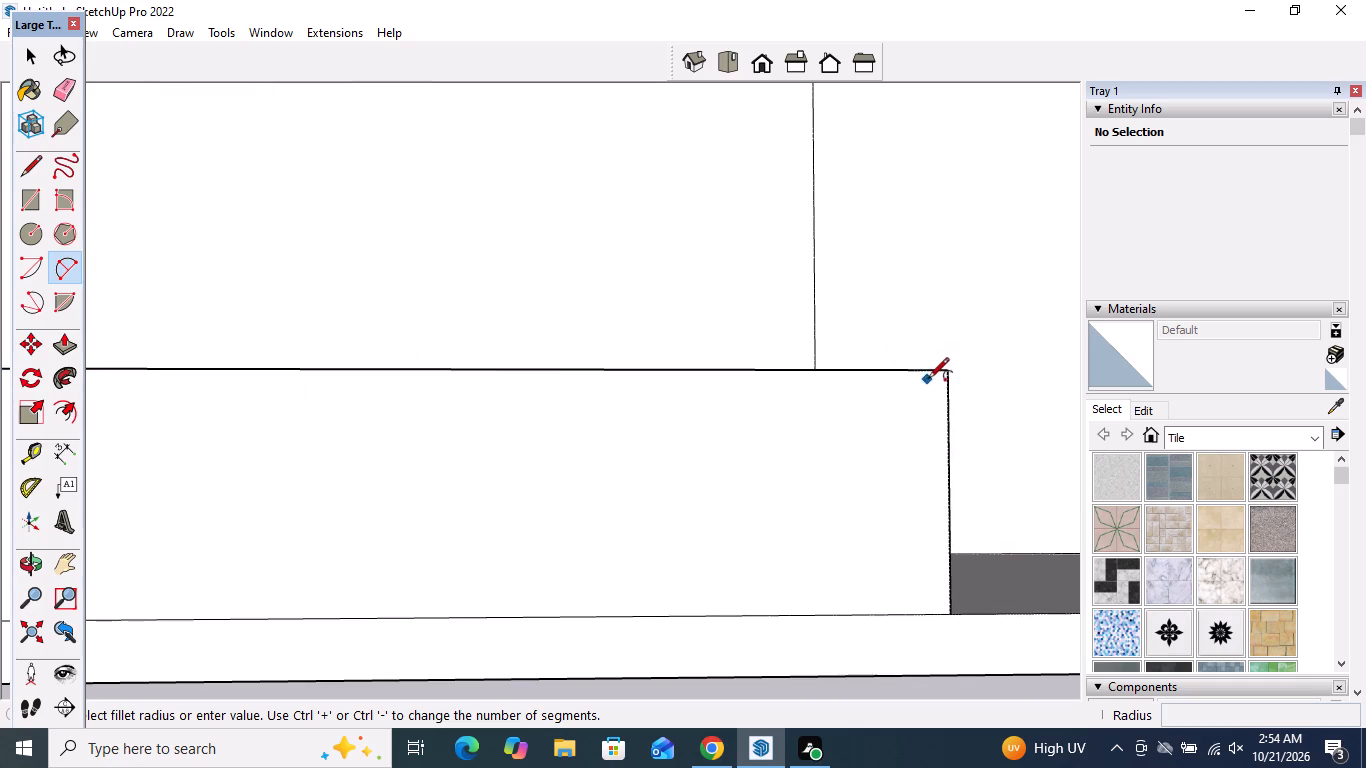
click(918, 373)
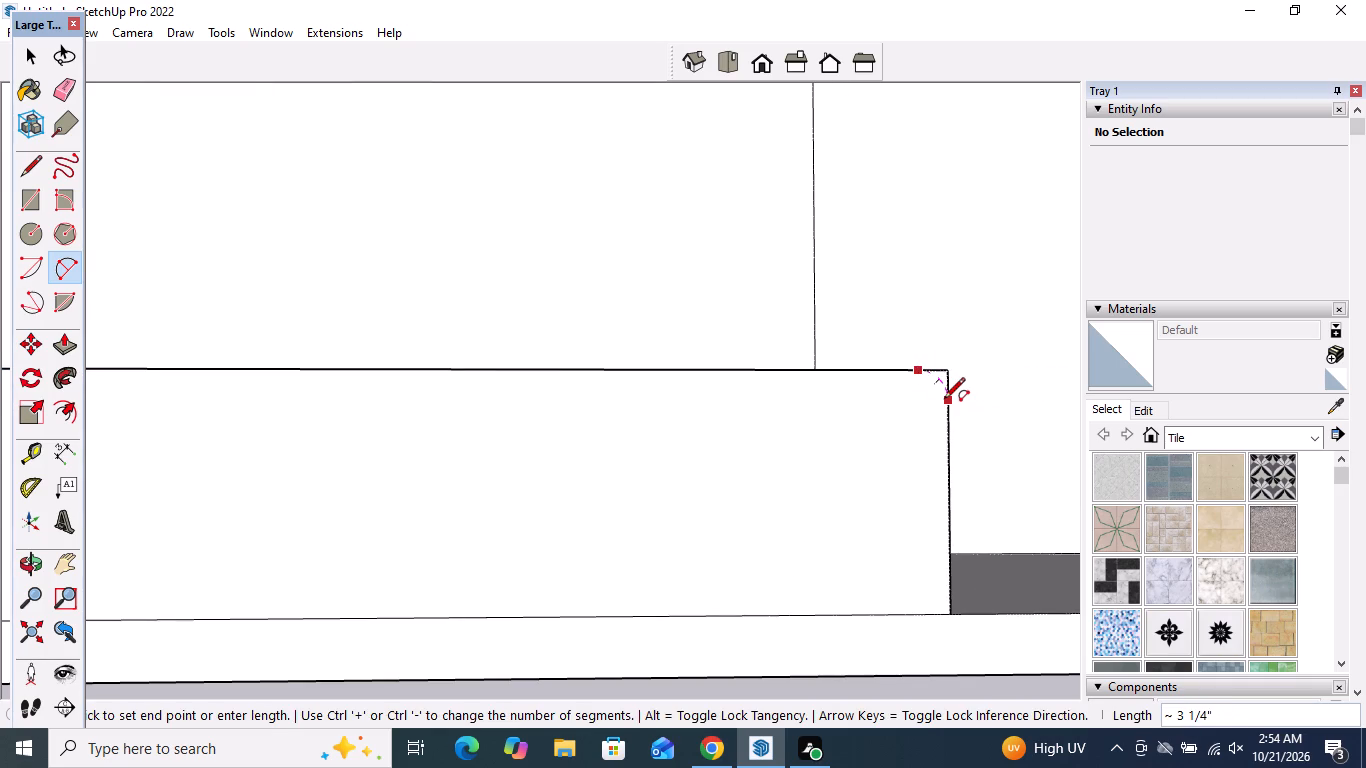
double_click(944, 402)
scroll(861, 401, down, 4)
scroll(909, 483, down, 3)
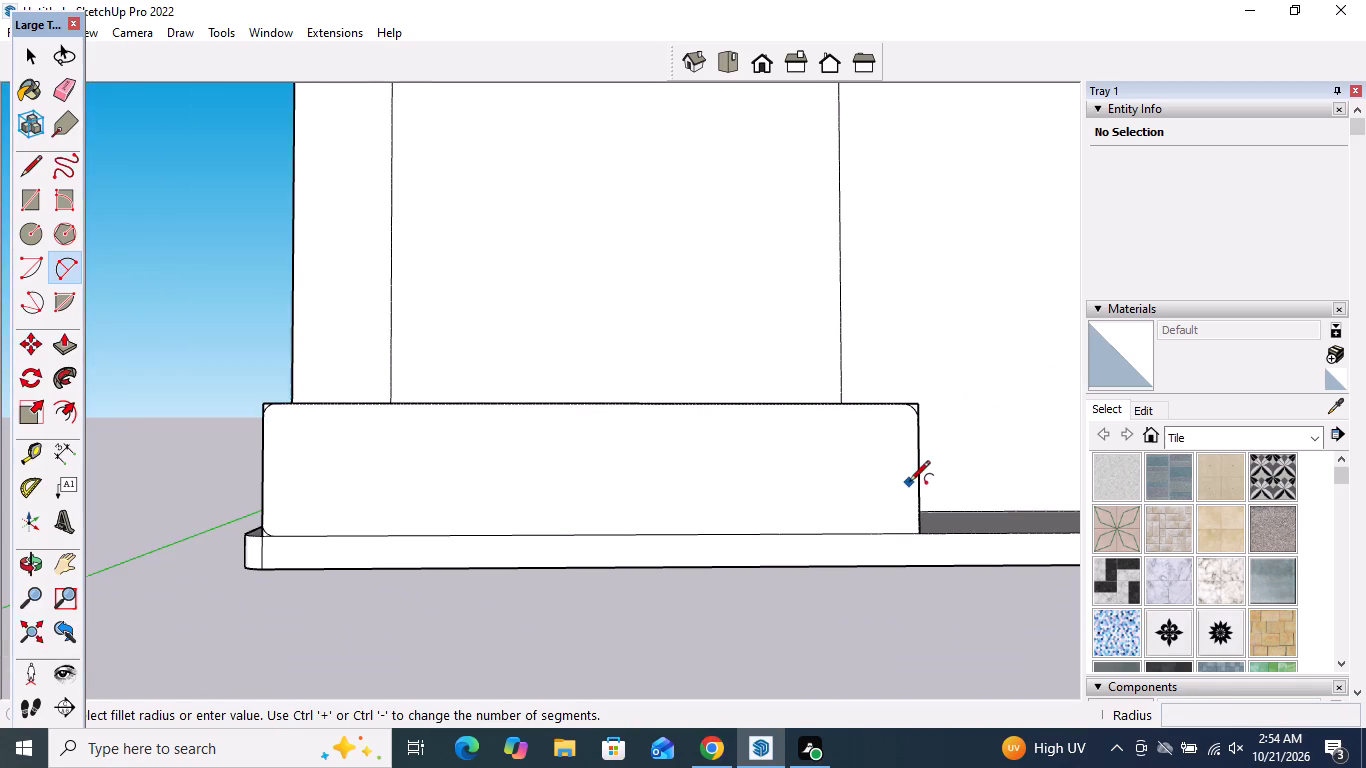
scroll(909, 497, up, 8)
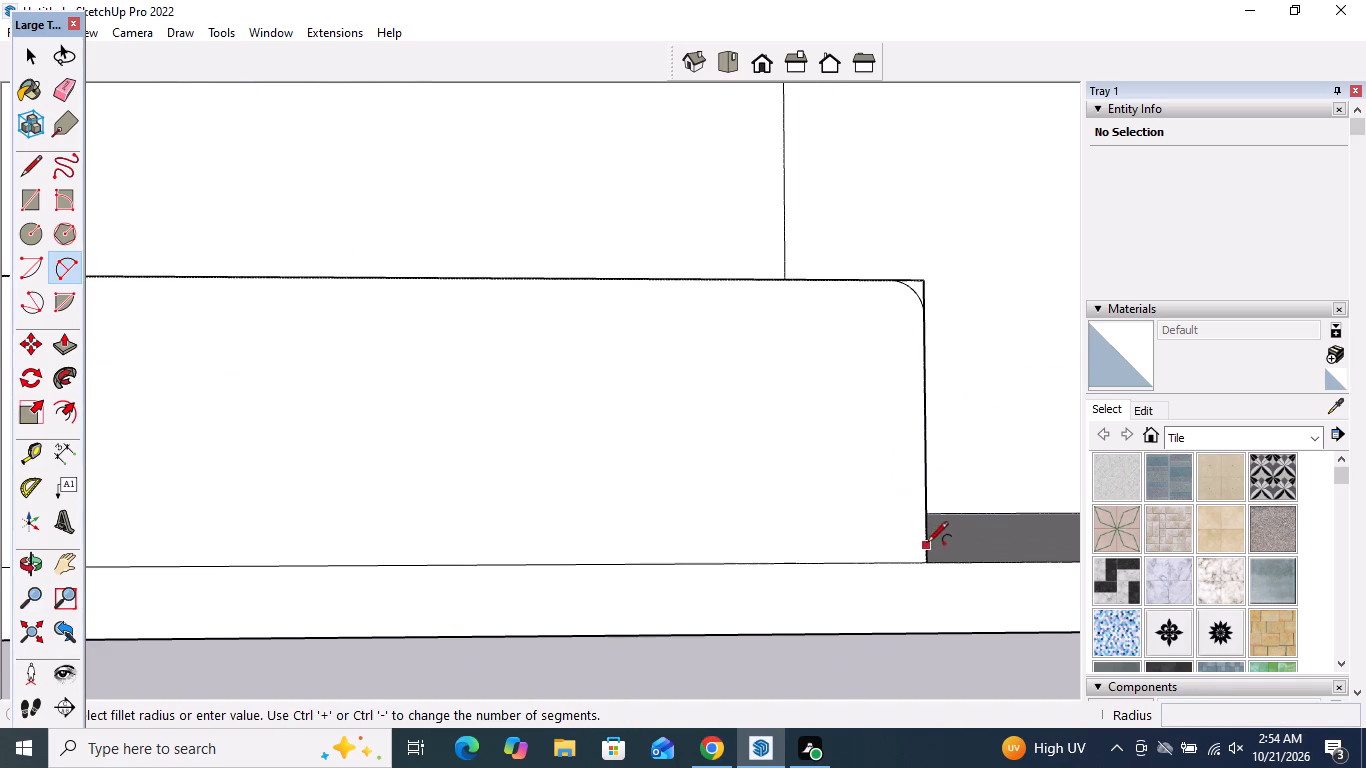
click(927, 543)
double_click(902, 564)
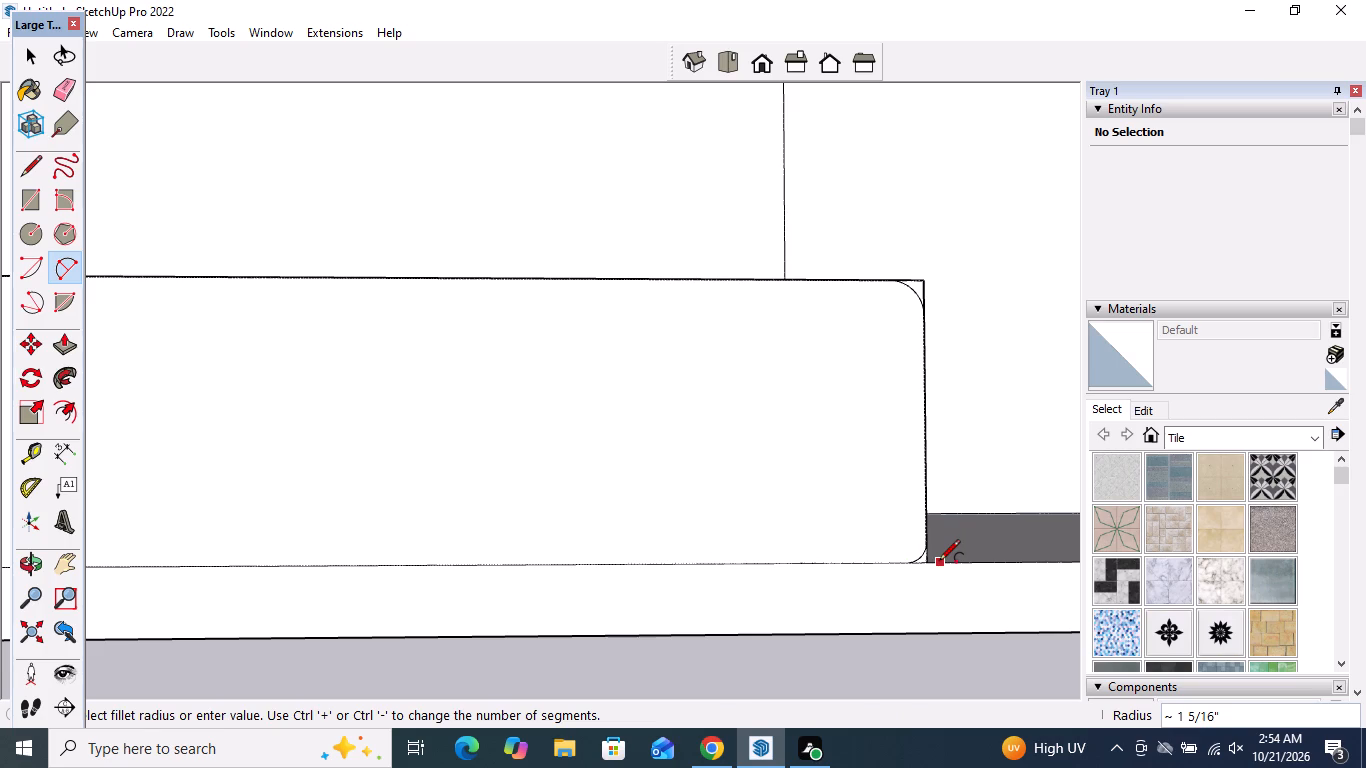
key(space)
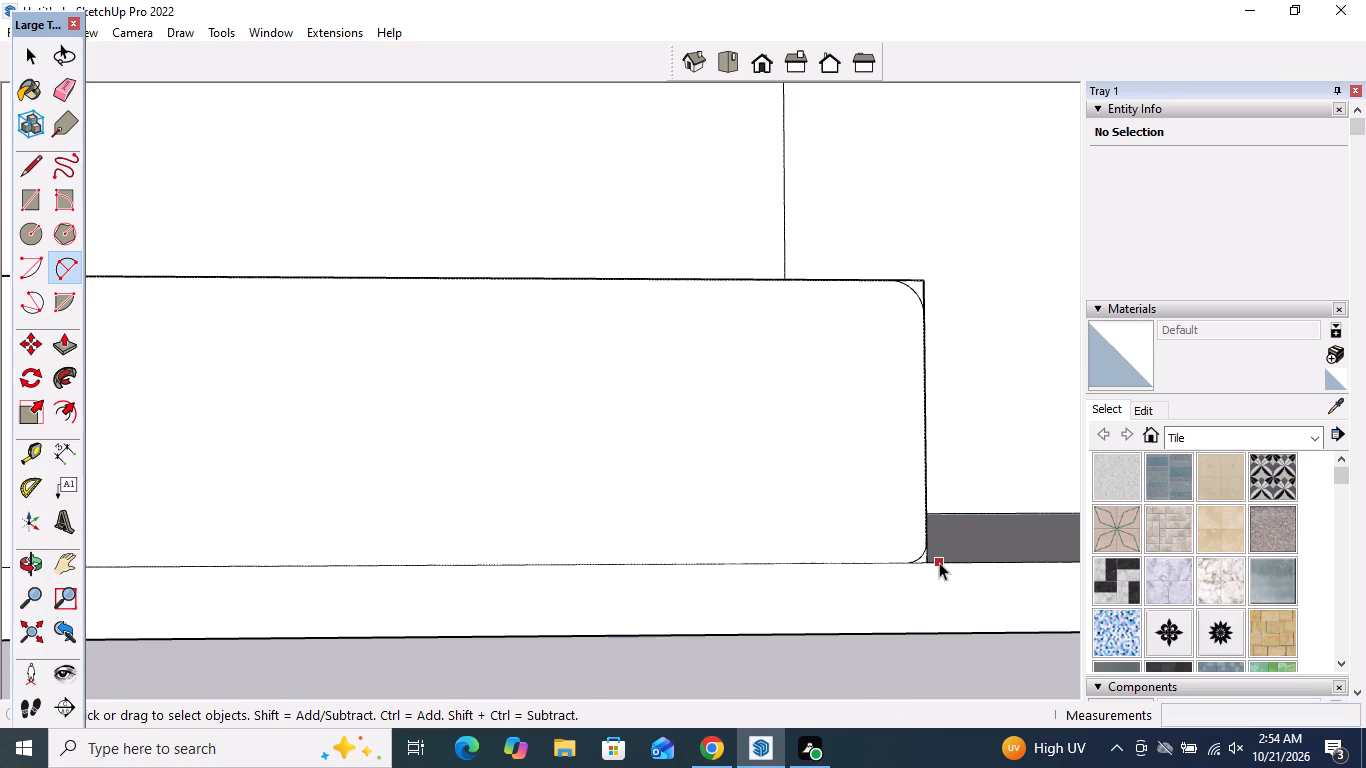
Push/Pull the upper-right corner sliver of the block's front face back 2' 8 1/16" to the slab, rounding that edge.
scroll(939, 562, down, 4)
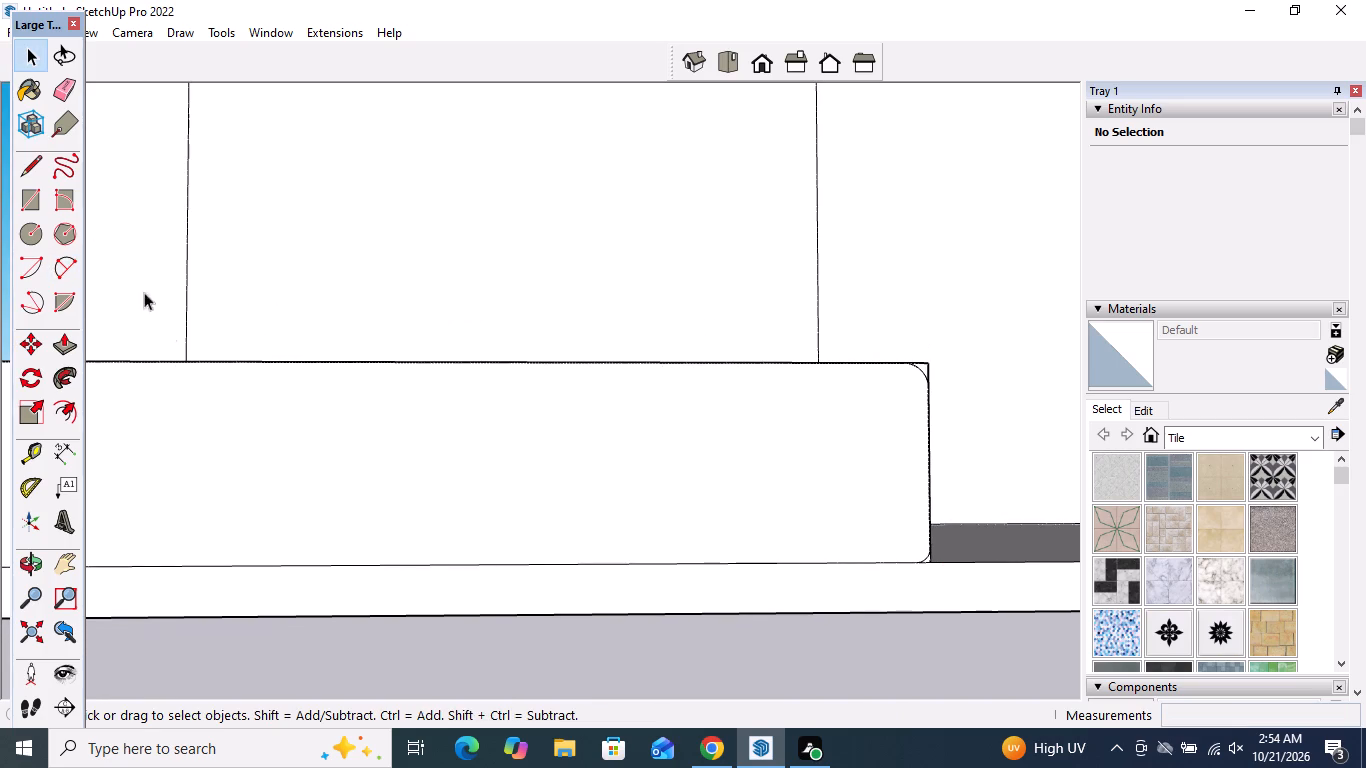
click(69, 350)
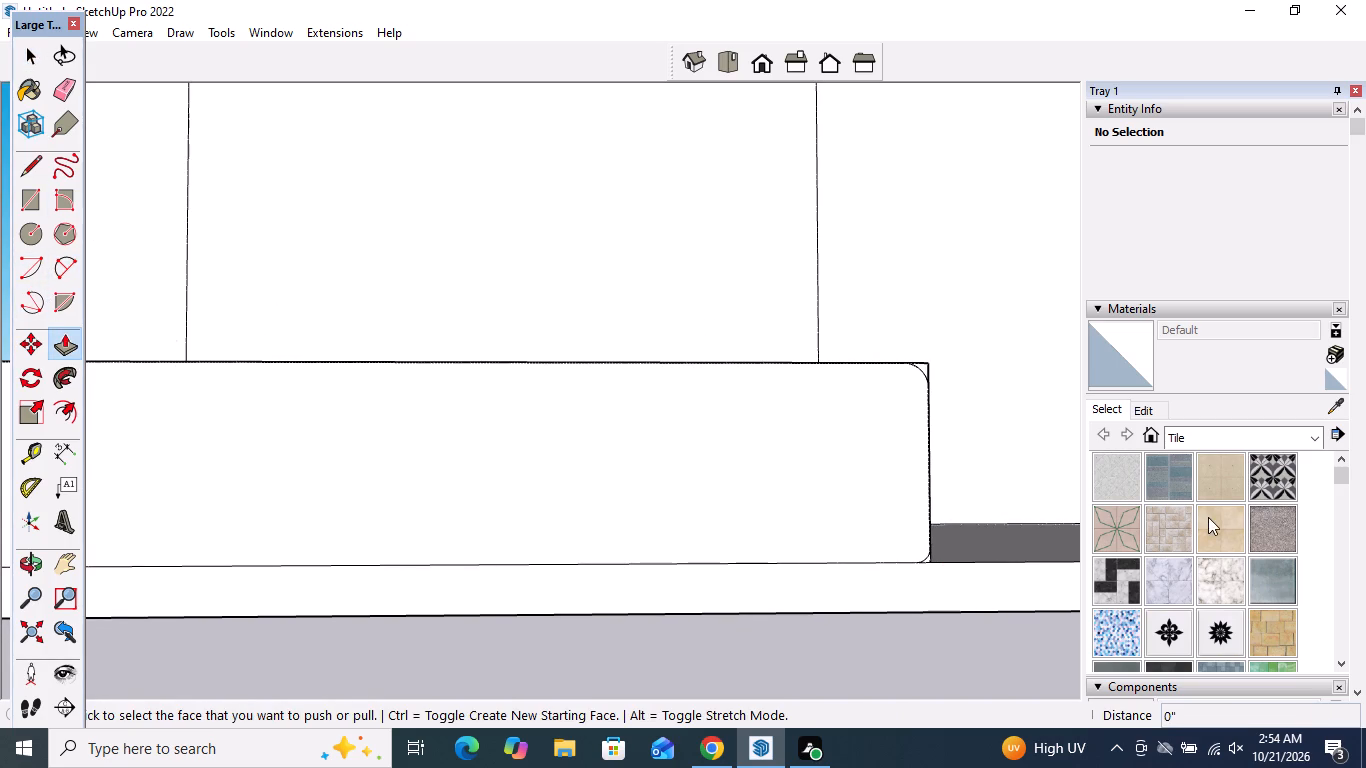
middle_drag(1181, 529, 1092, 559)
middle_drag(857, 419, 723, 489)
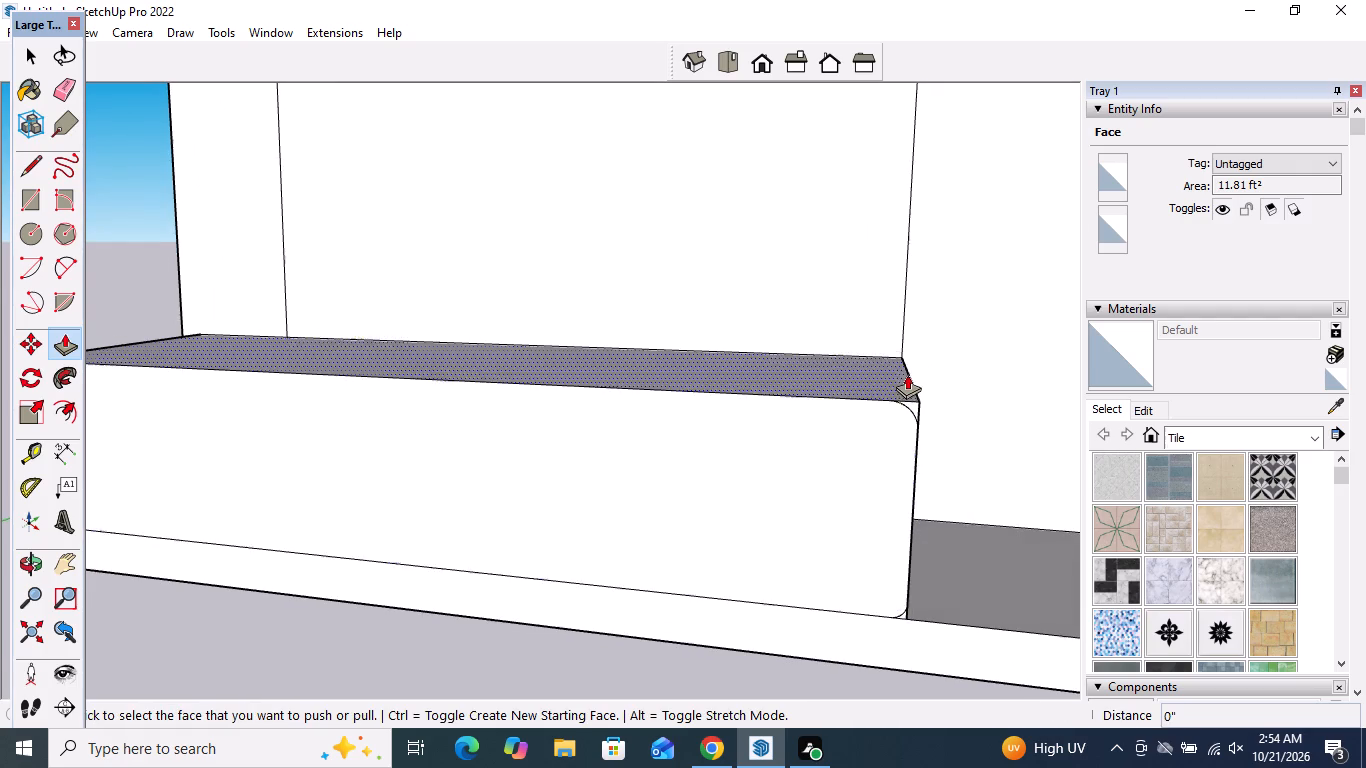
scroll(908, 370, up, 4)
click(918, 425)
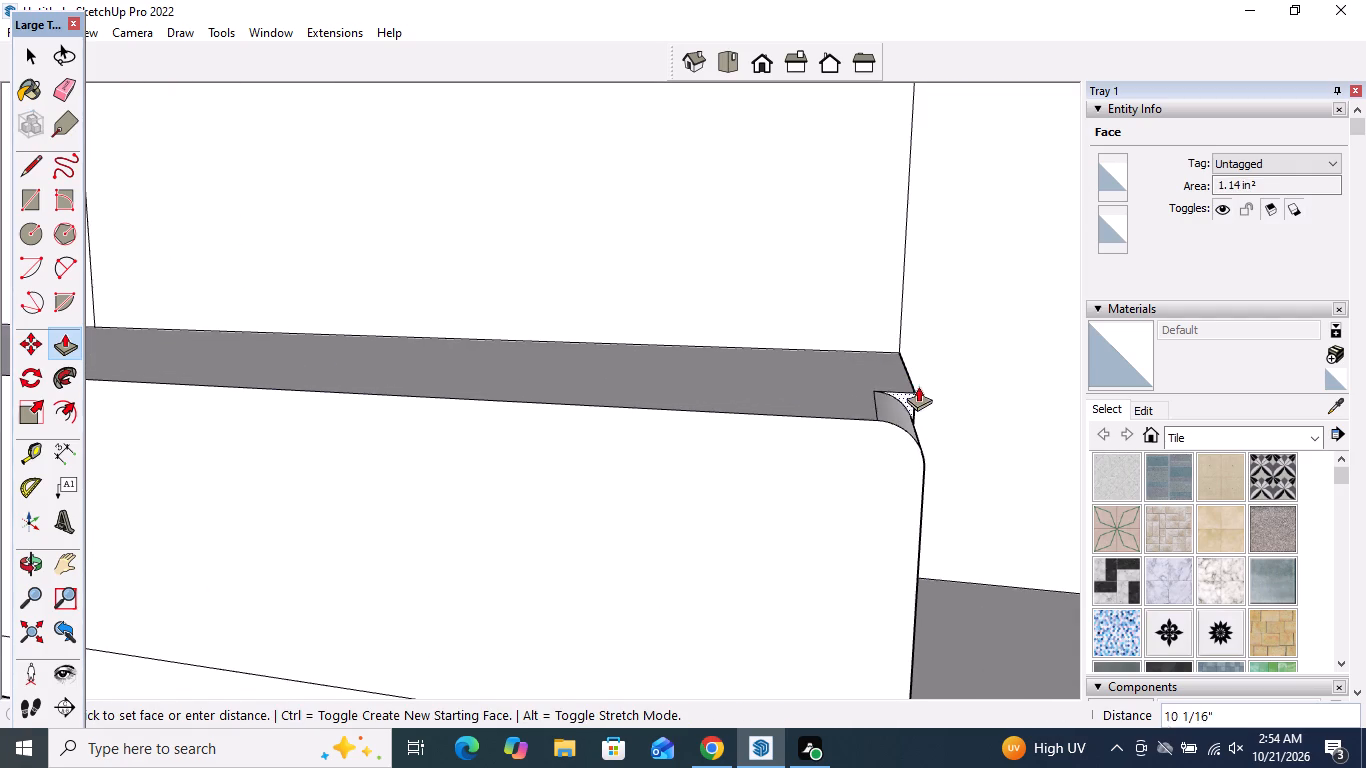
click(899, 350)
Push/Pull the upper-left corner sliver of the block's front face back 2' 8 1/16" to the slab, rounding that edge.
scroll(922, 372, down, 4)
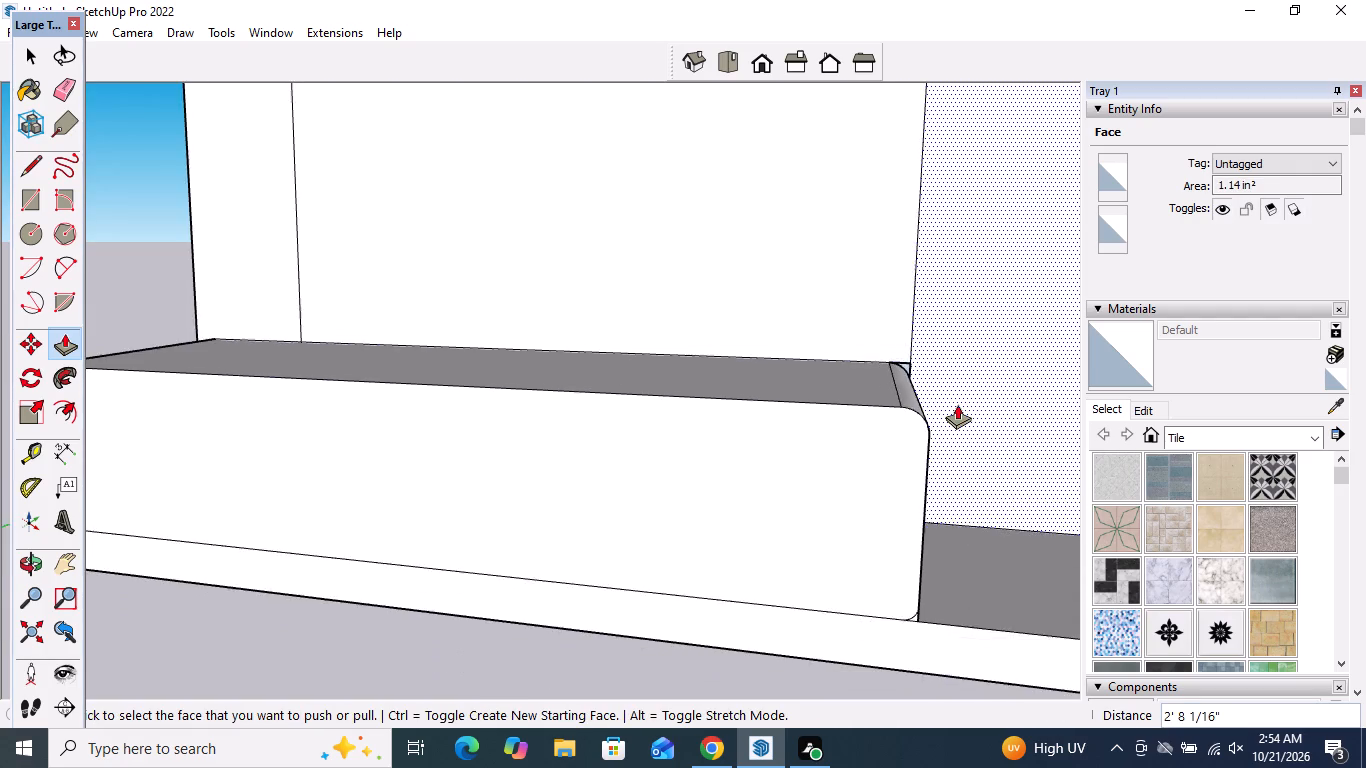
scroll(959, 404, down, 9)
middle_drag(754, 397, 1321, 436)
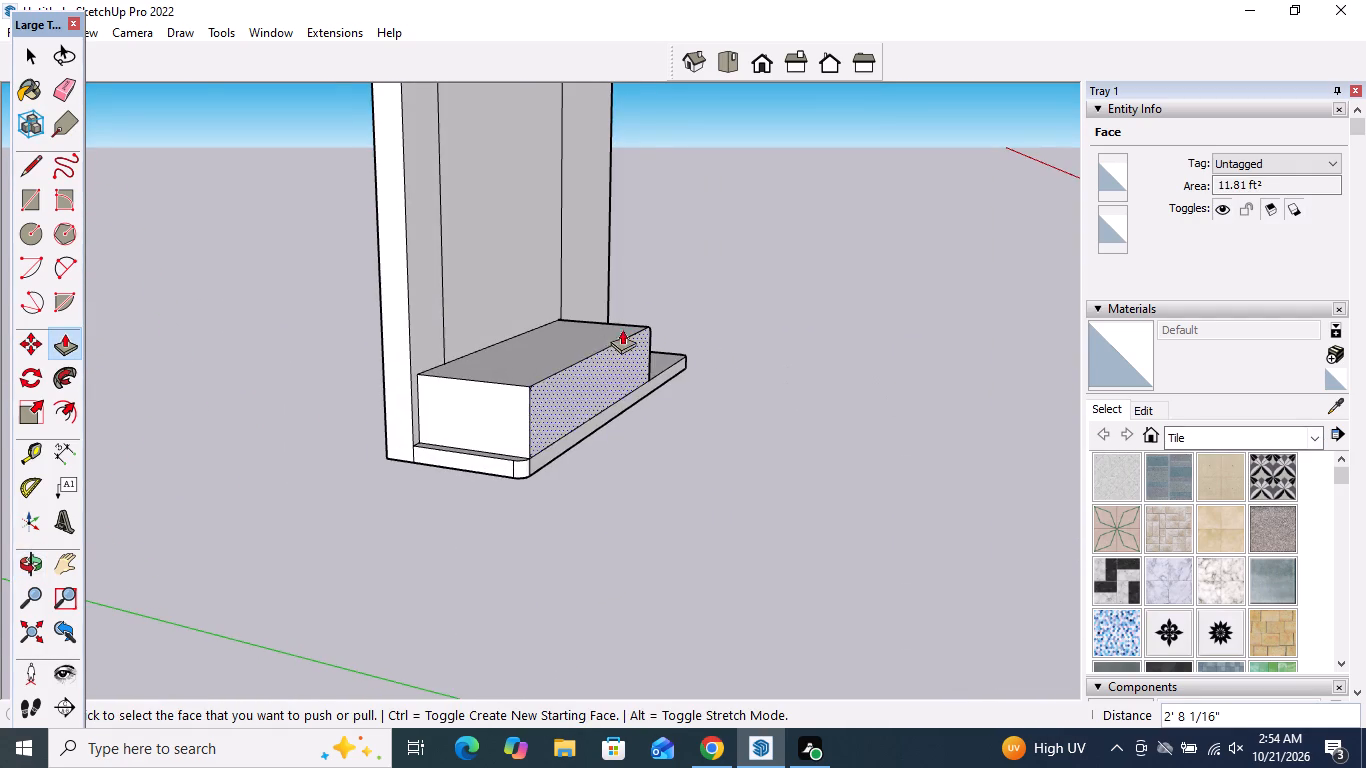
scroll(534, 343, up, 9)
scroll(516, 481, up, 10)
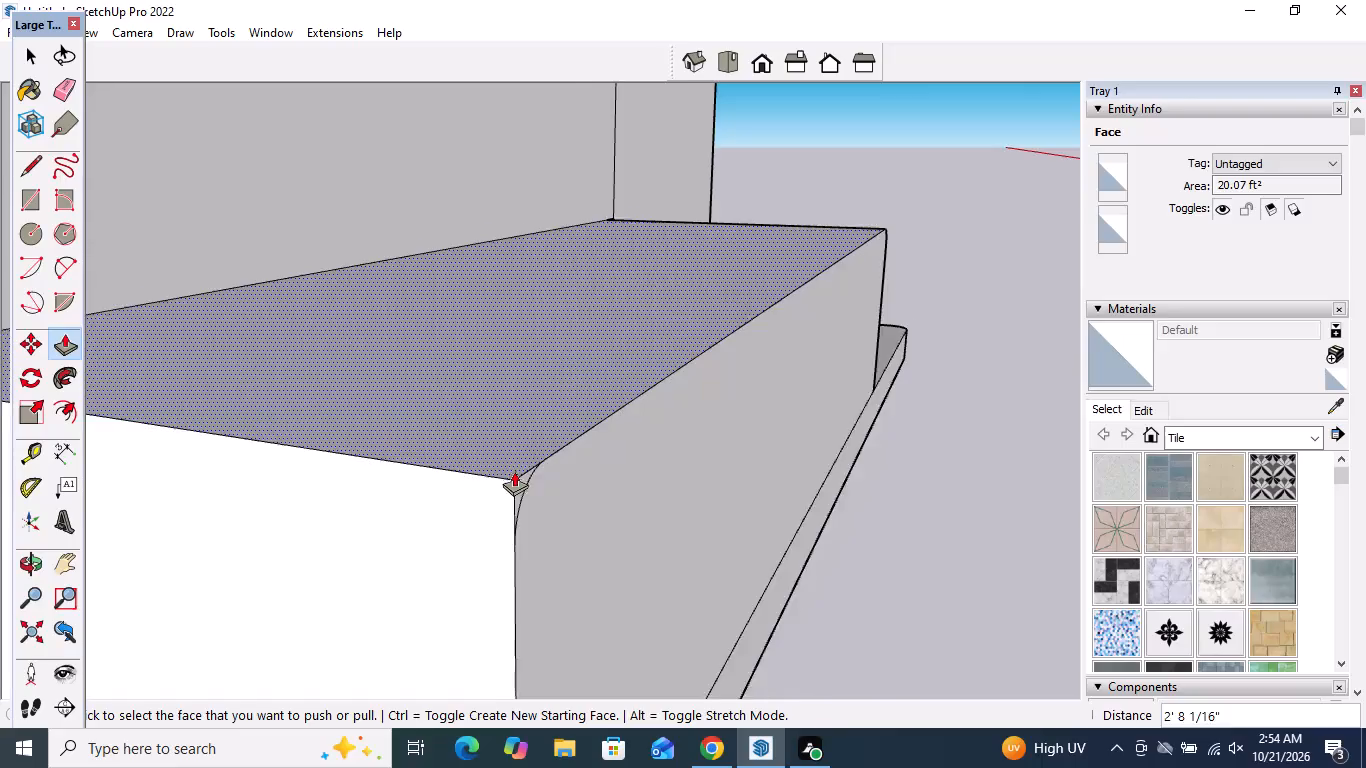
scroll(514, 471, up, 5)
click(522, 486)
scroll(419, 469, down, 6)
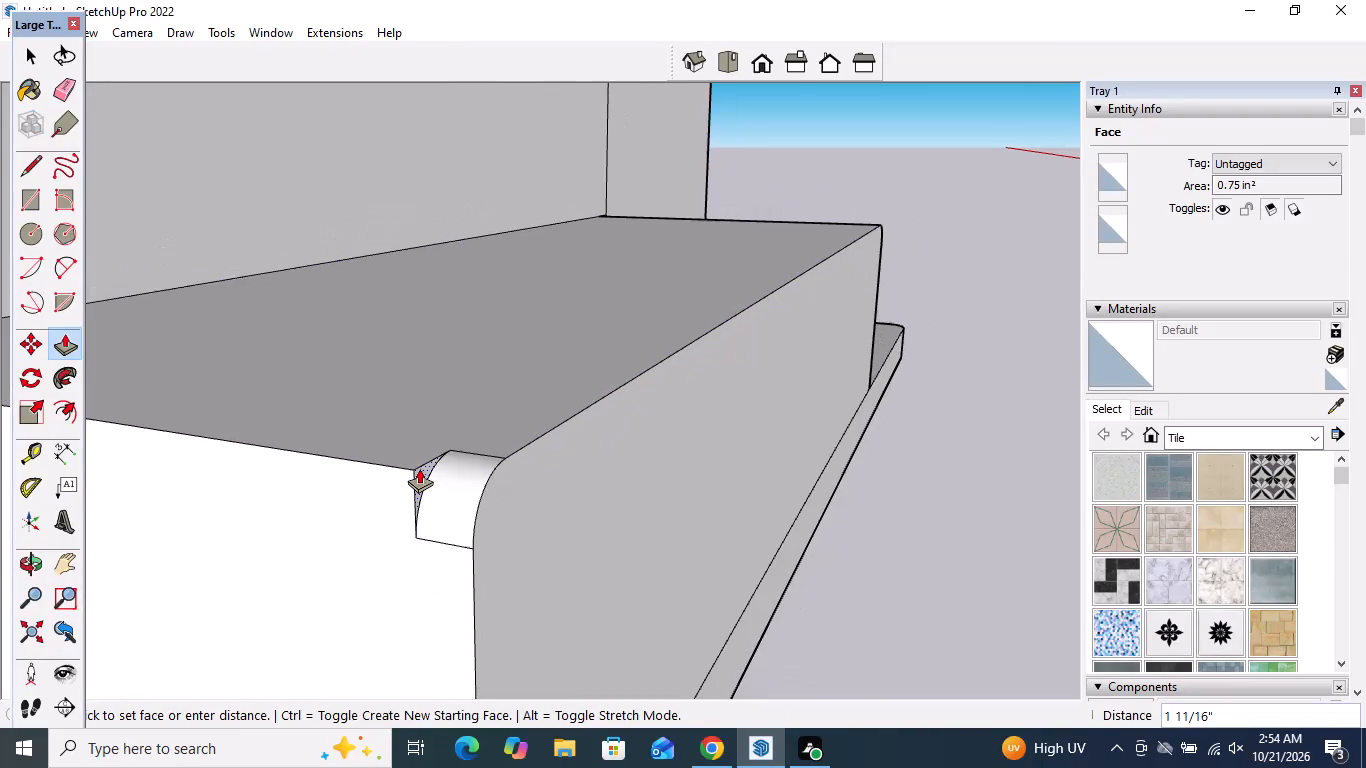
scroll(419, 468, down, 18)
scroll(238, 438, up, 5)
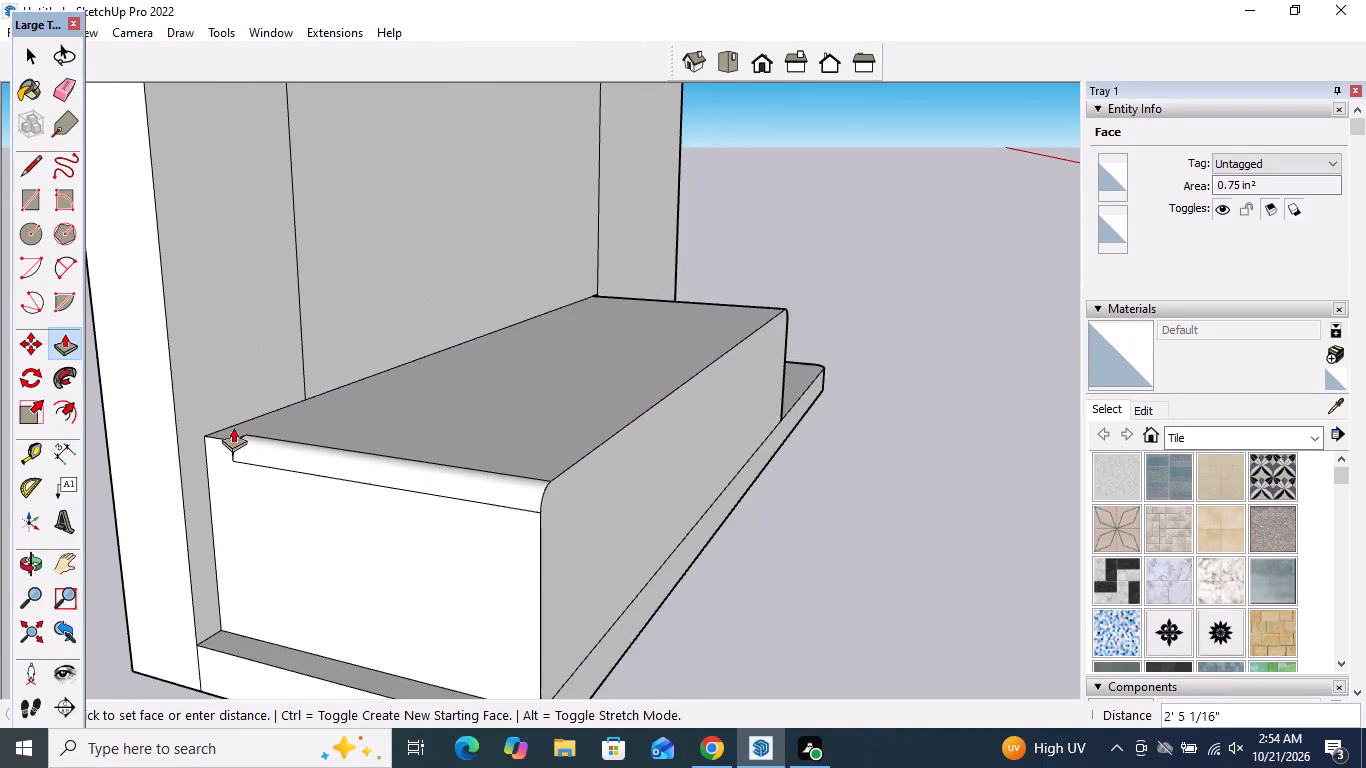
scroll(233, 427, up, 7)
click(196, 450)
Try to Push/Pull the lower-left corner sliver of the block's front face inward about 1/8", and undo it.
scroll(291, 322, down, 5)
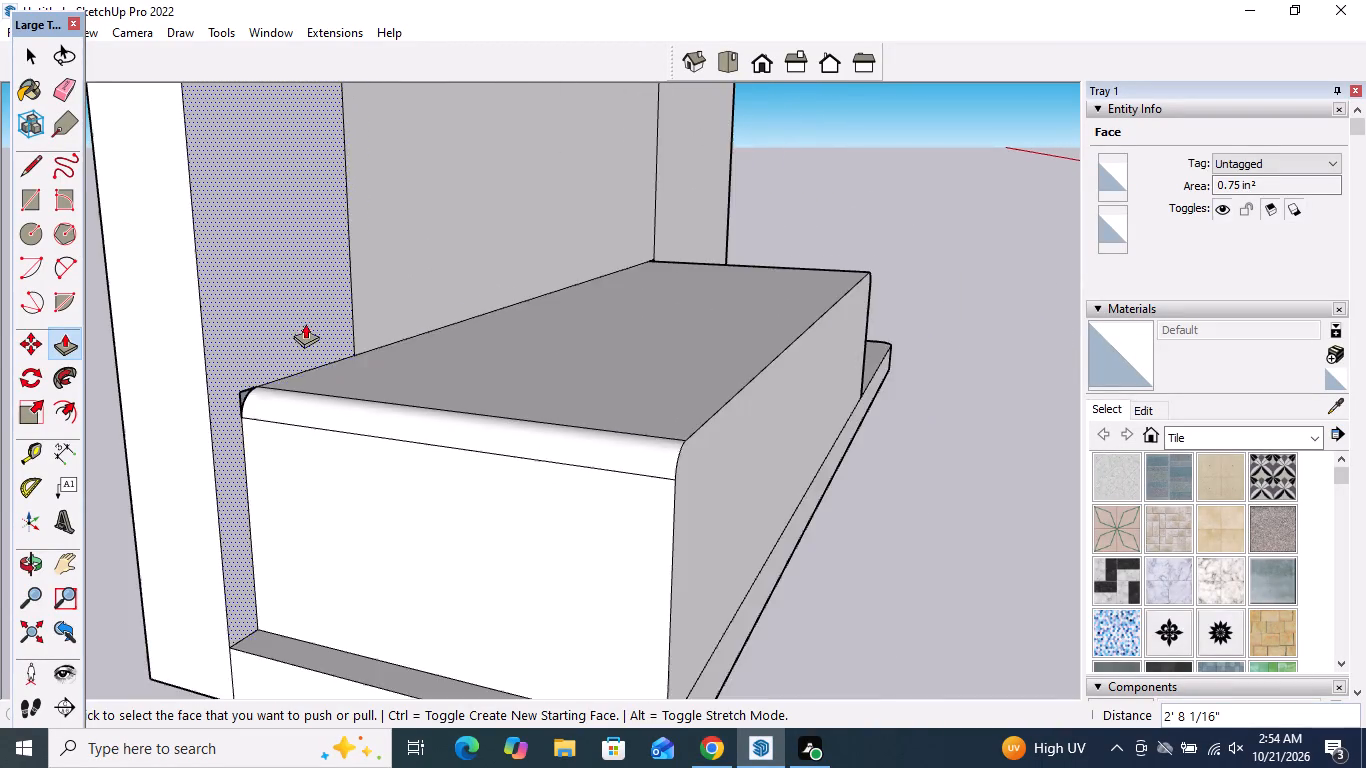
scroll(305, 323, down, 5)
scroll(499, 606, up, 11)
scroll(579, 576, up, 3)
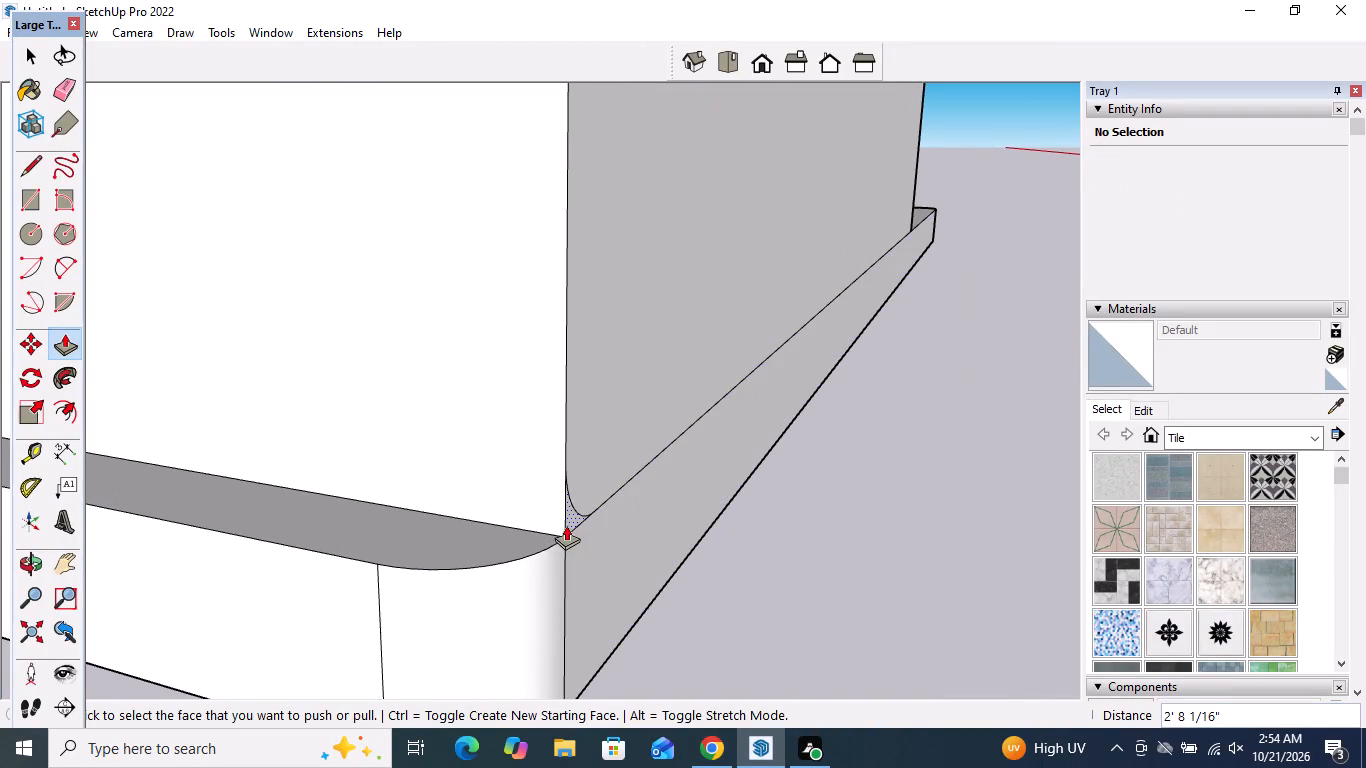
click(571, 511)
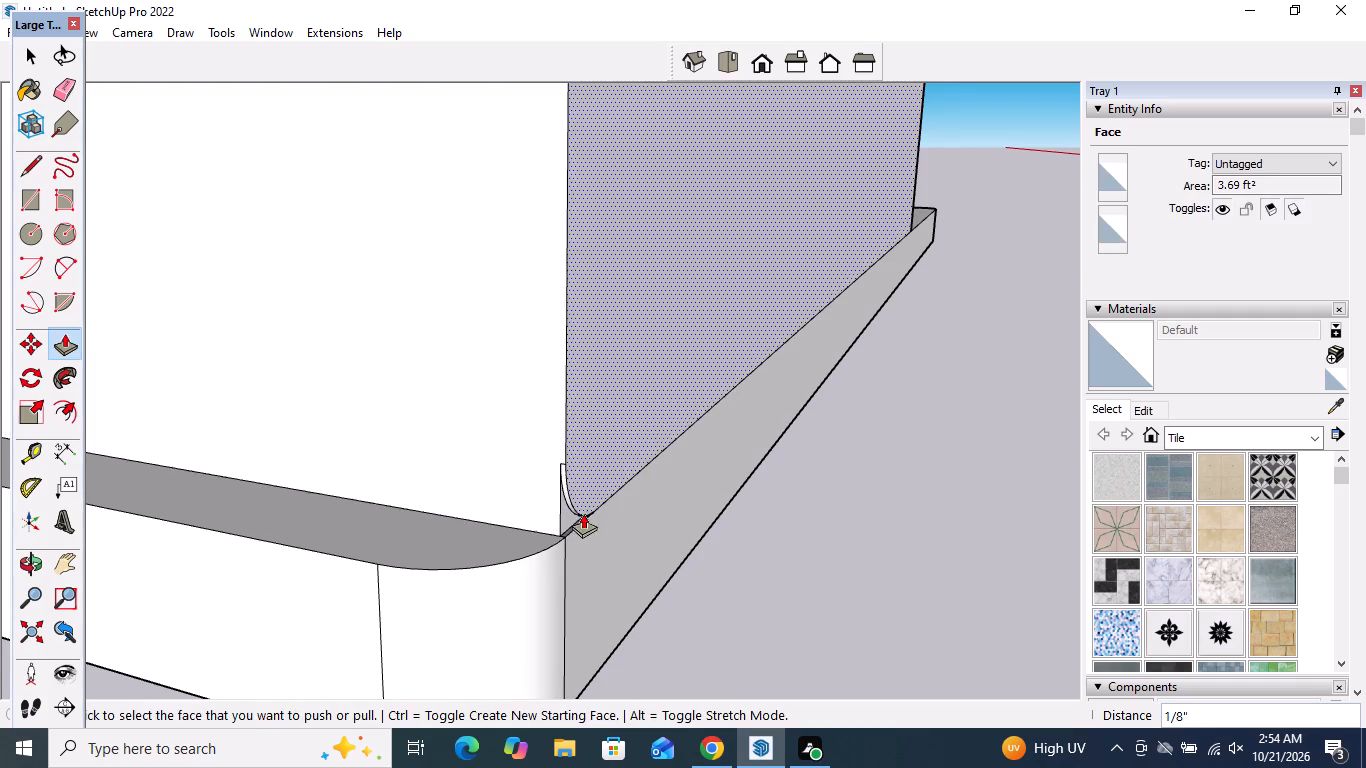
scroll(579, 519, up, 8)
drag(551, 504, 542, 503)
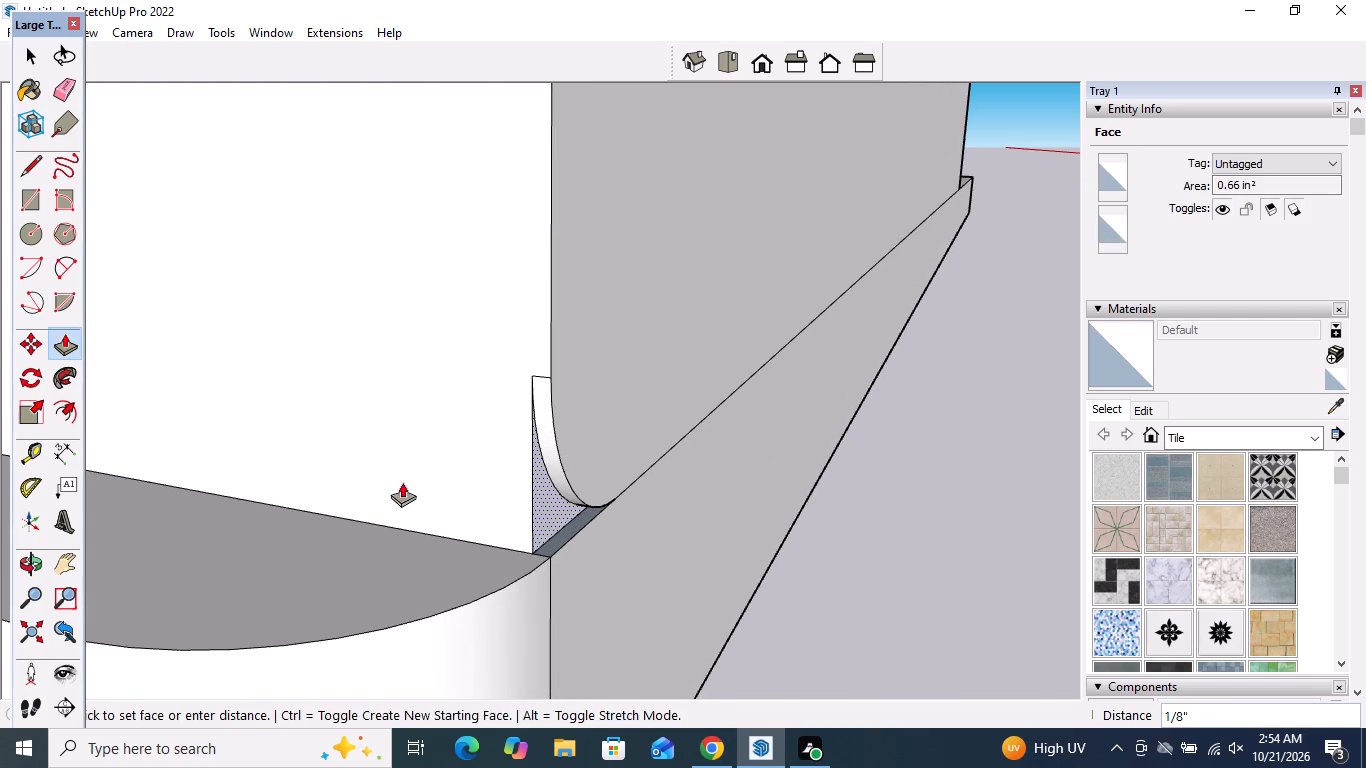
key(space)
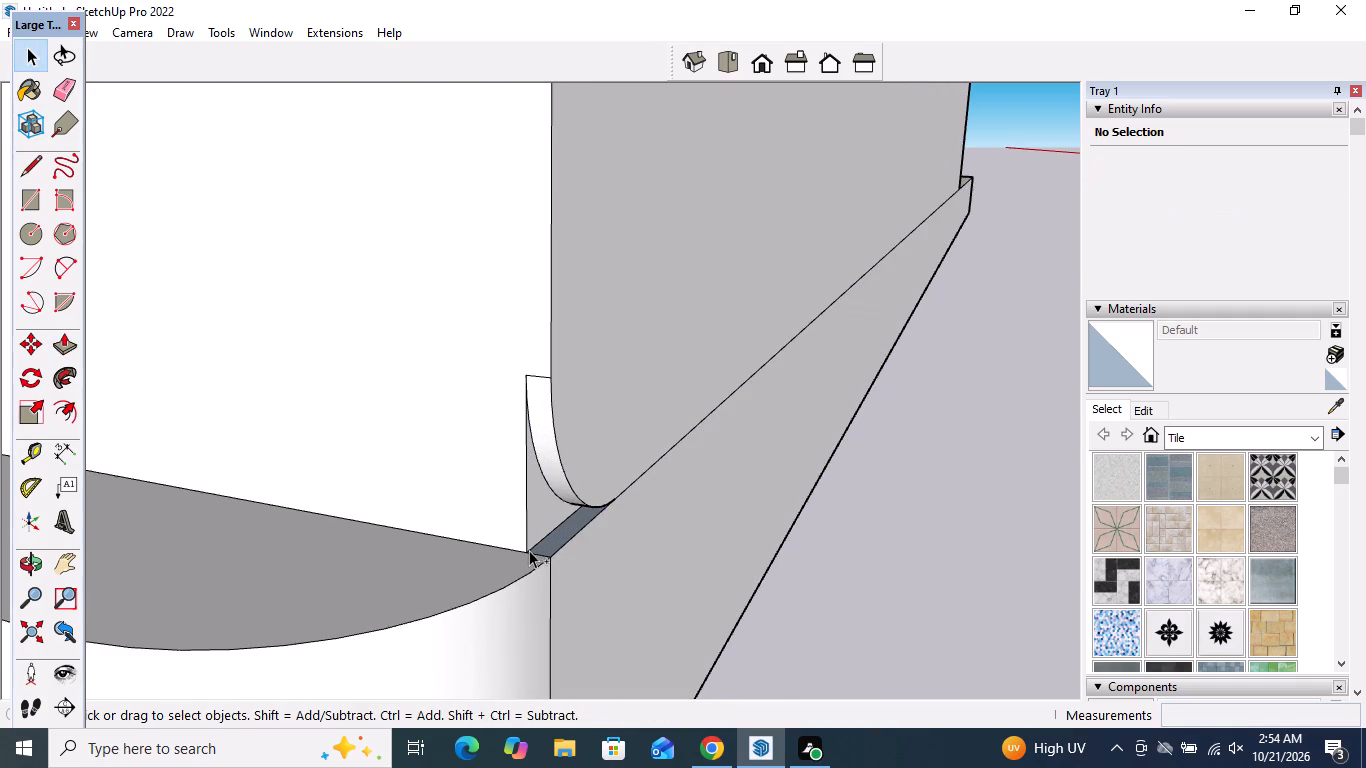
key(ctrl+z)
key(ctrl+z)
Push/Pull the lower-left corner sliver of the block's front face back about 2' 7 15/16" to the slab, rounding that edge.
click(67, 357)
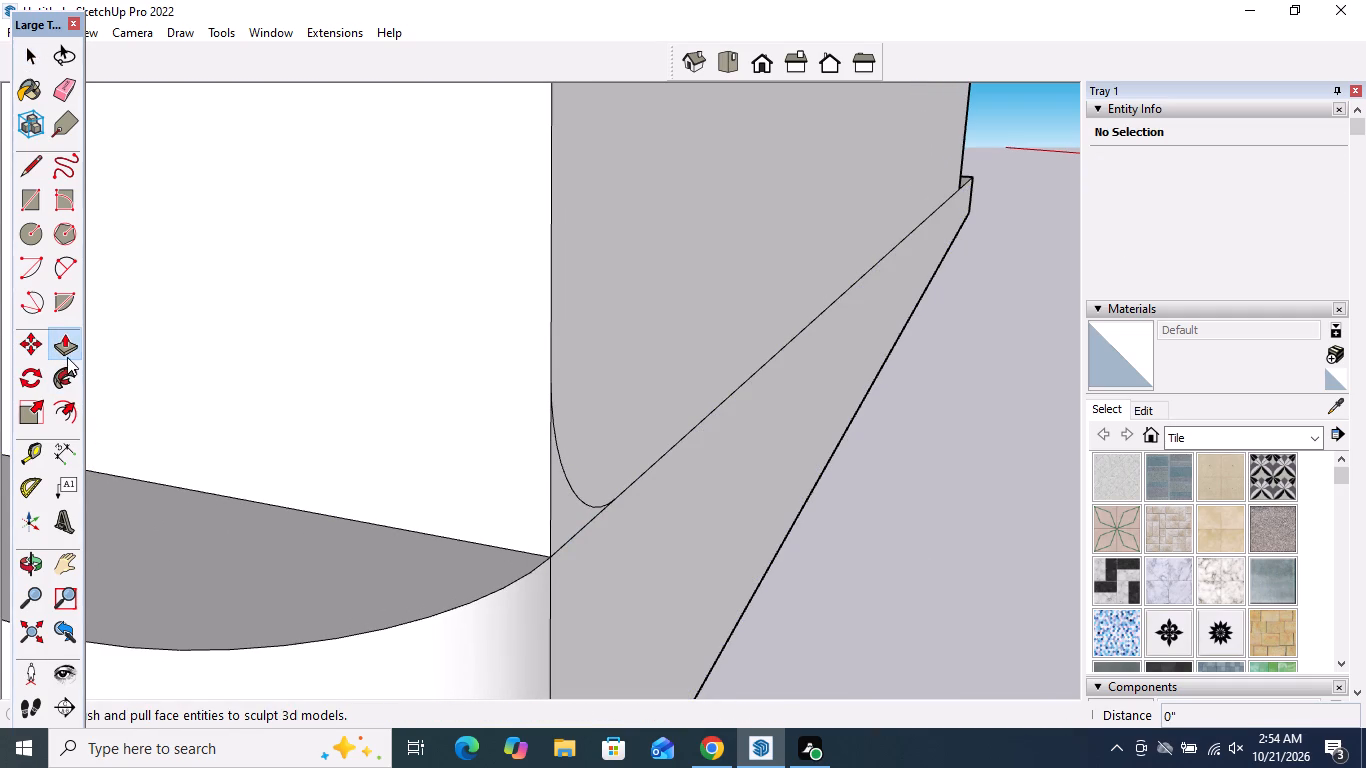
scroll(547, 513, up, 2)
click(567, 506)
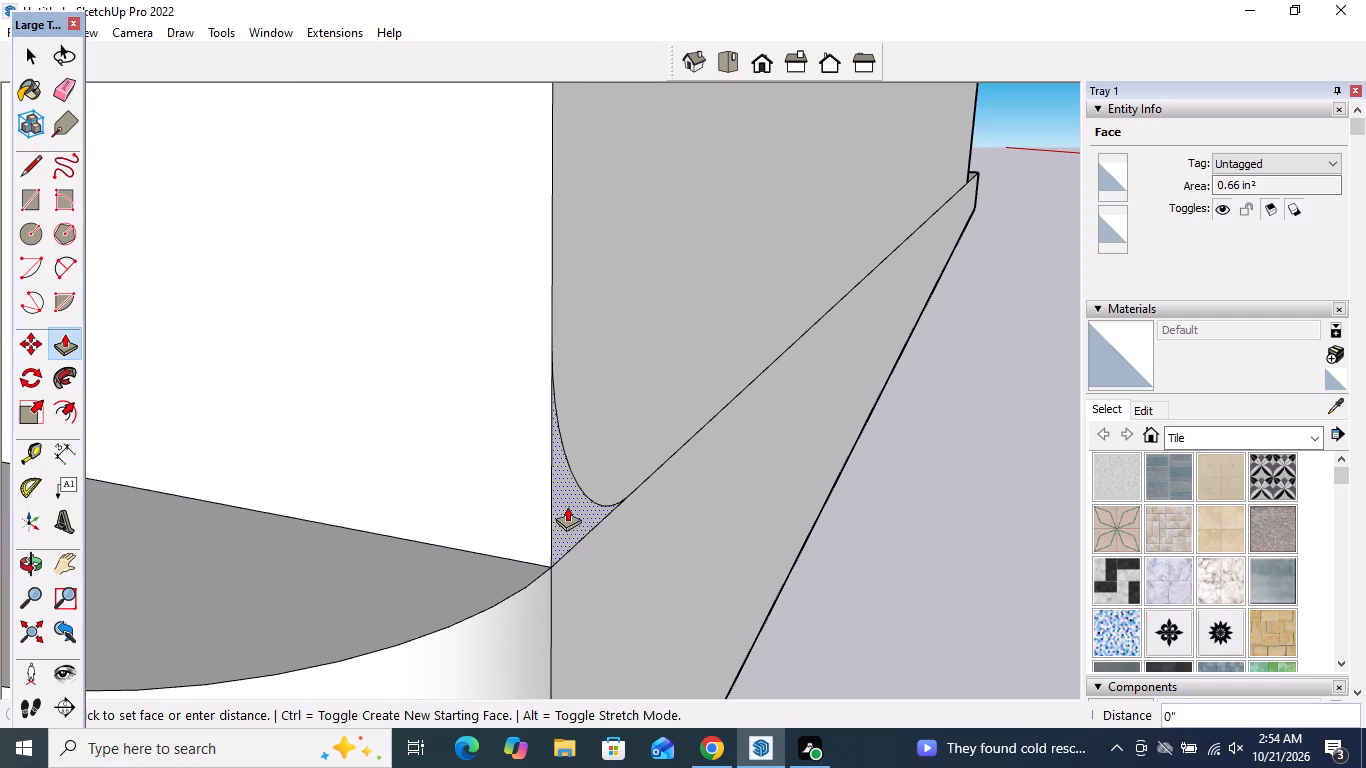
scroll(518, 504, down, 20)
scroll(518, 504, down, 4)
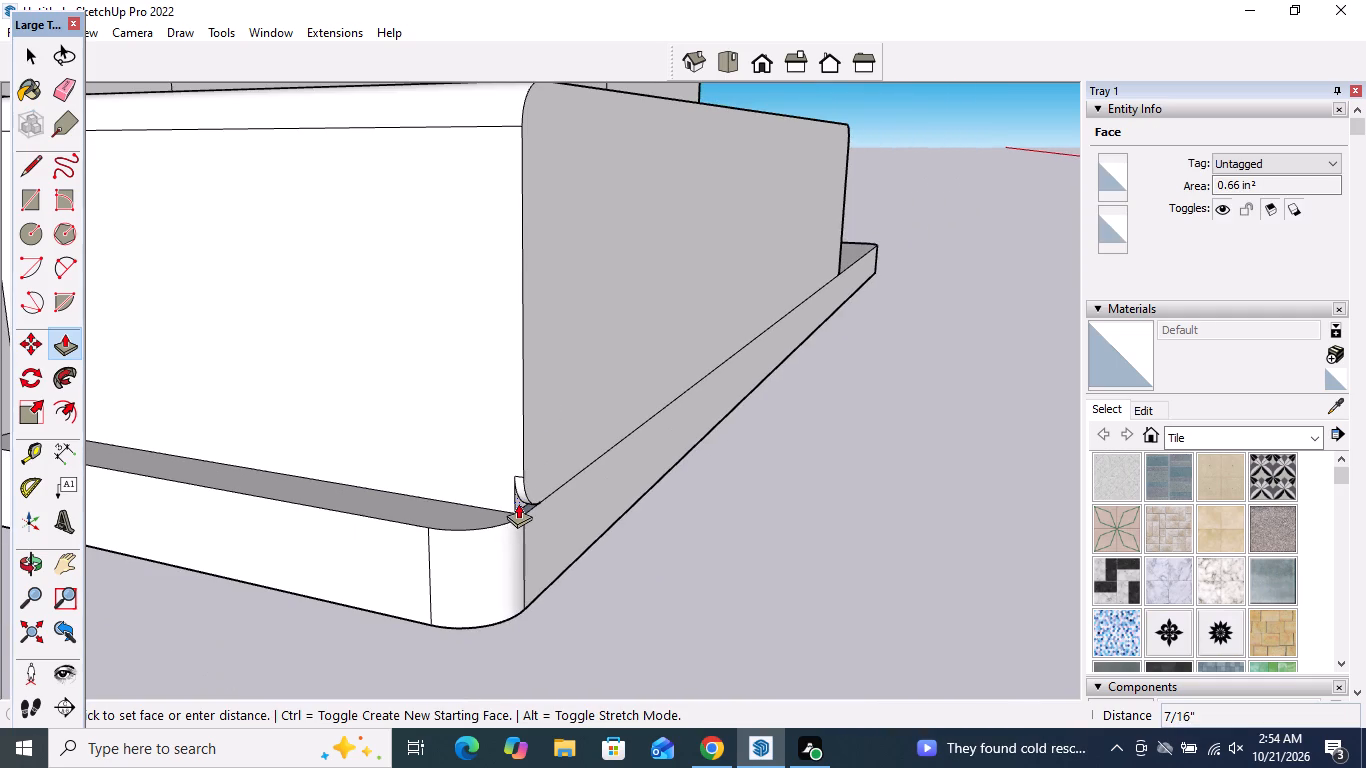
scroll(193, 437, up, 9)
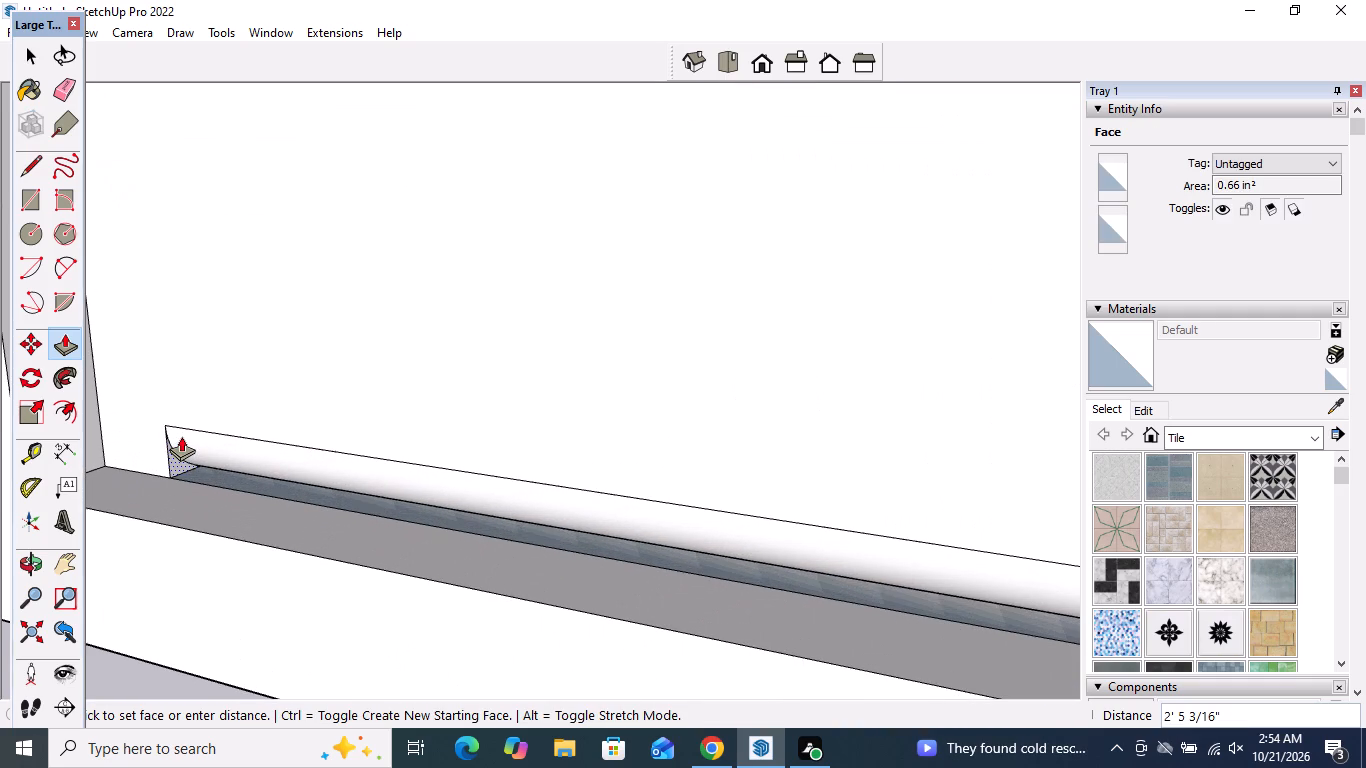
scroll(181, 437, up, 1)
scroll(181, 437, down, 4)
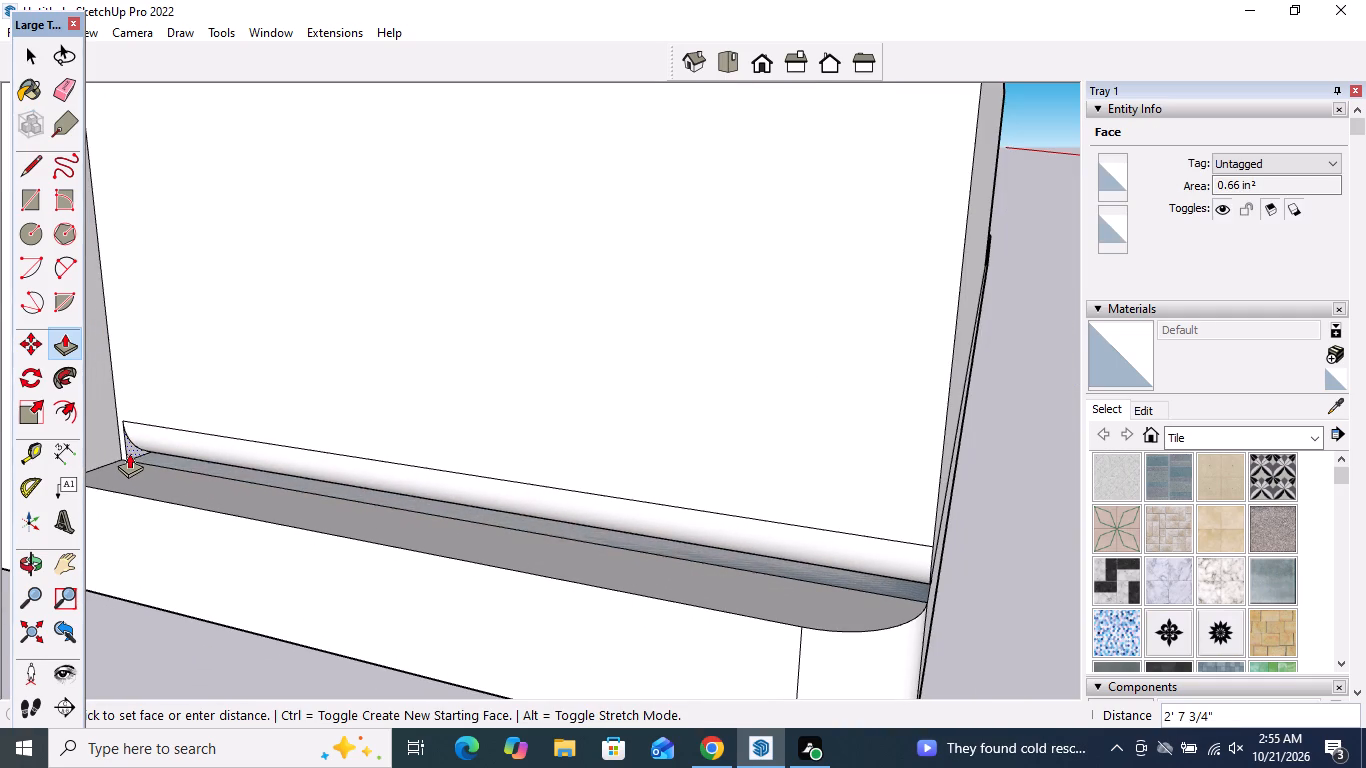
click(128, 452)
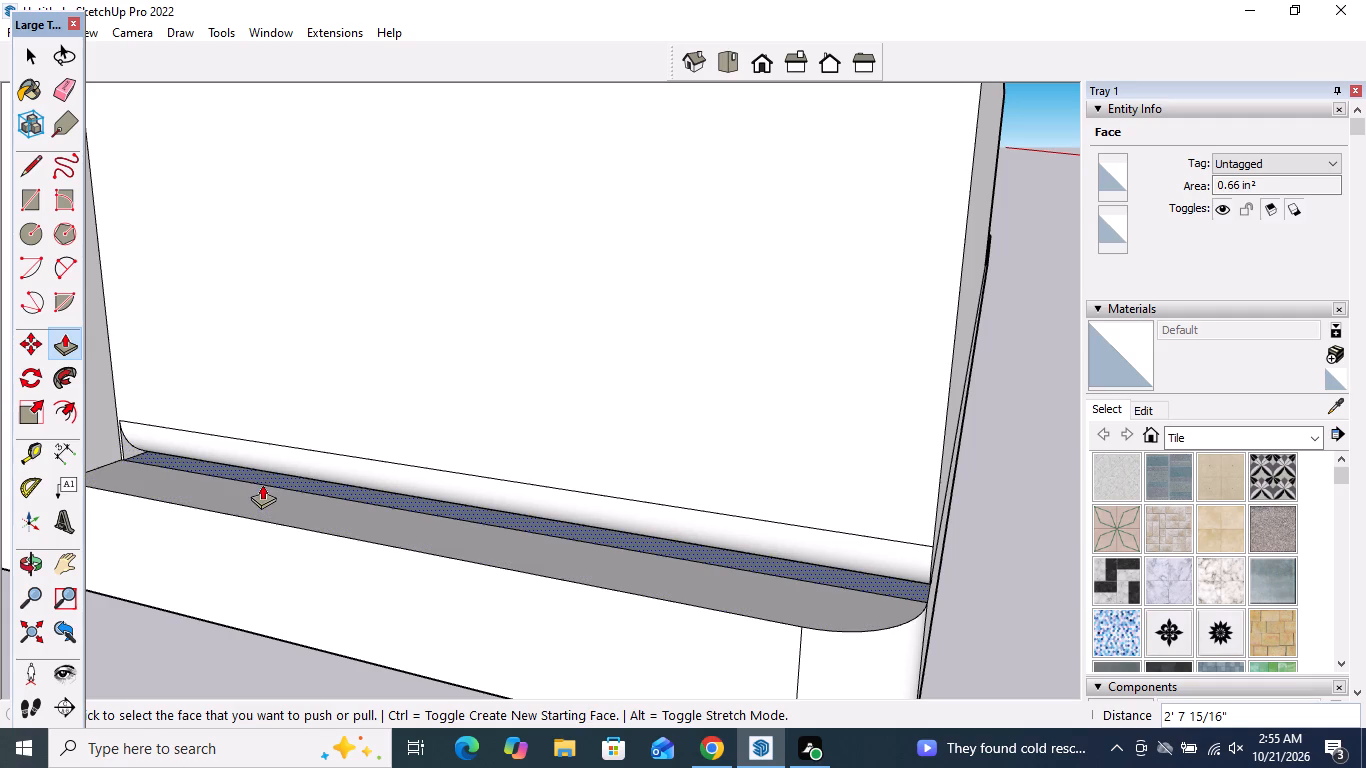
key(space)
Push/Pull the lower-right corner sliver of the block's front face back 2' 8" to the slab, rounding that edge.
scroll(262, 483, down, 12)
middle_drag(488, 546, 190, 526)
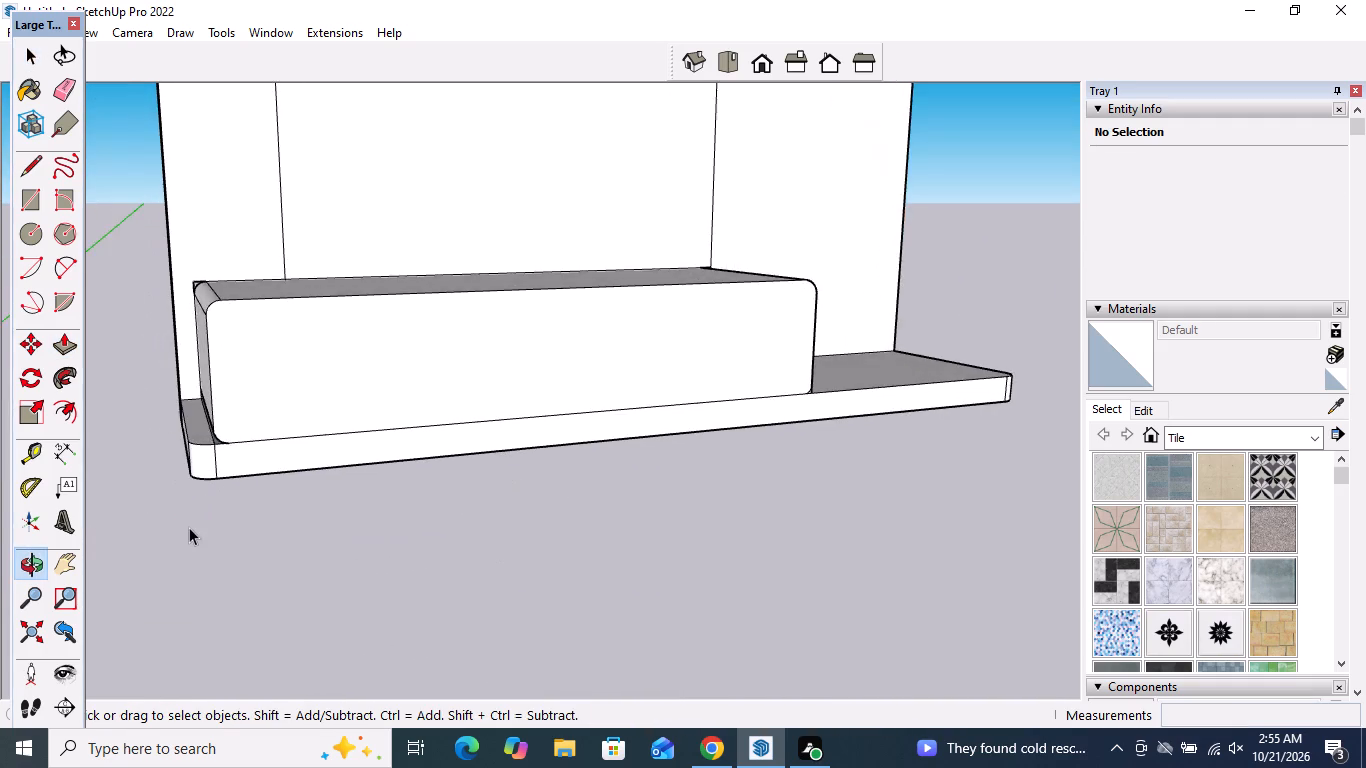
scroll(196, 528, down, 5)
middle_drag(531, 488, 28, 488)
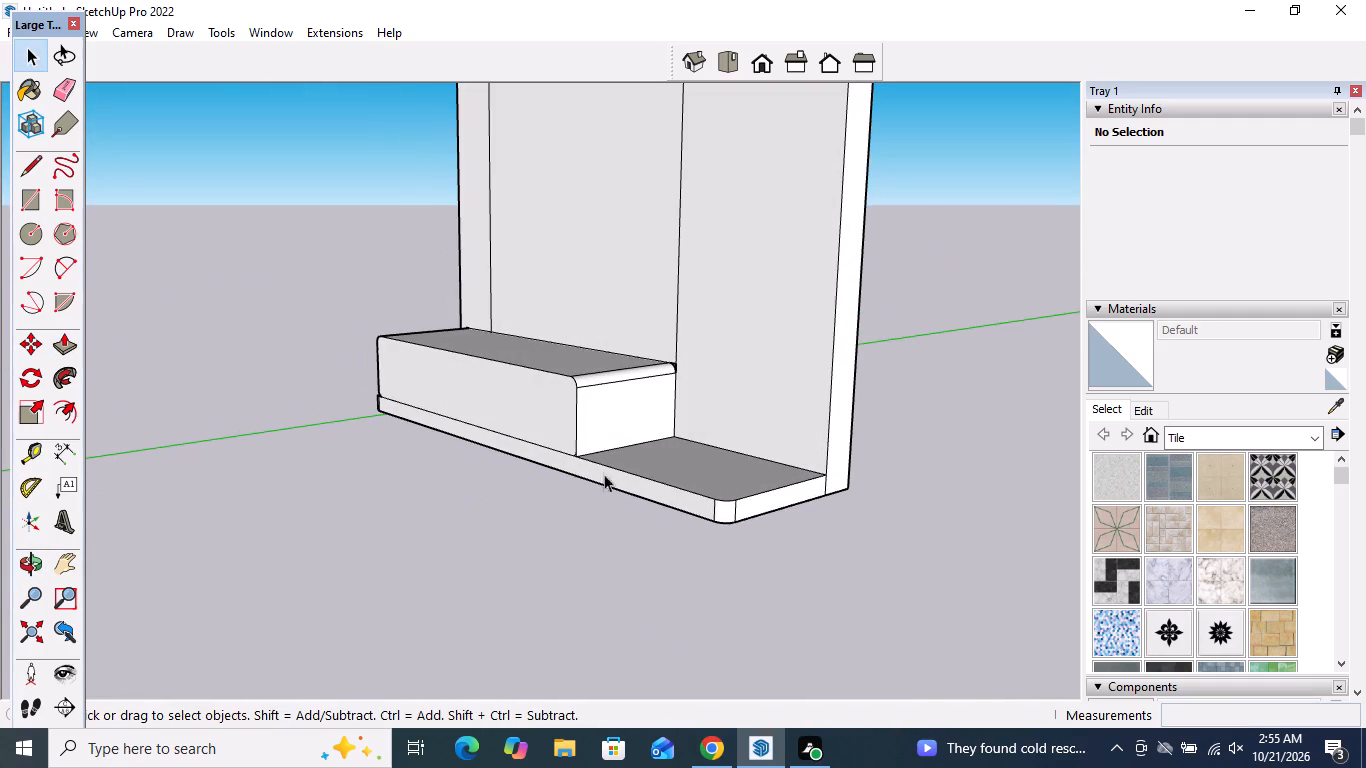
scroll(624, 407, up, 9)
middle_drag(623, 405, 631, 471)
scroll(631, 473, up, 4)
scroll(631, 473, down, 4)
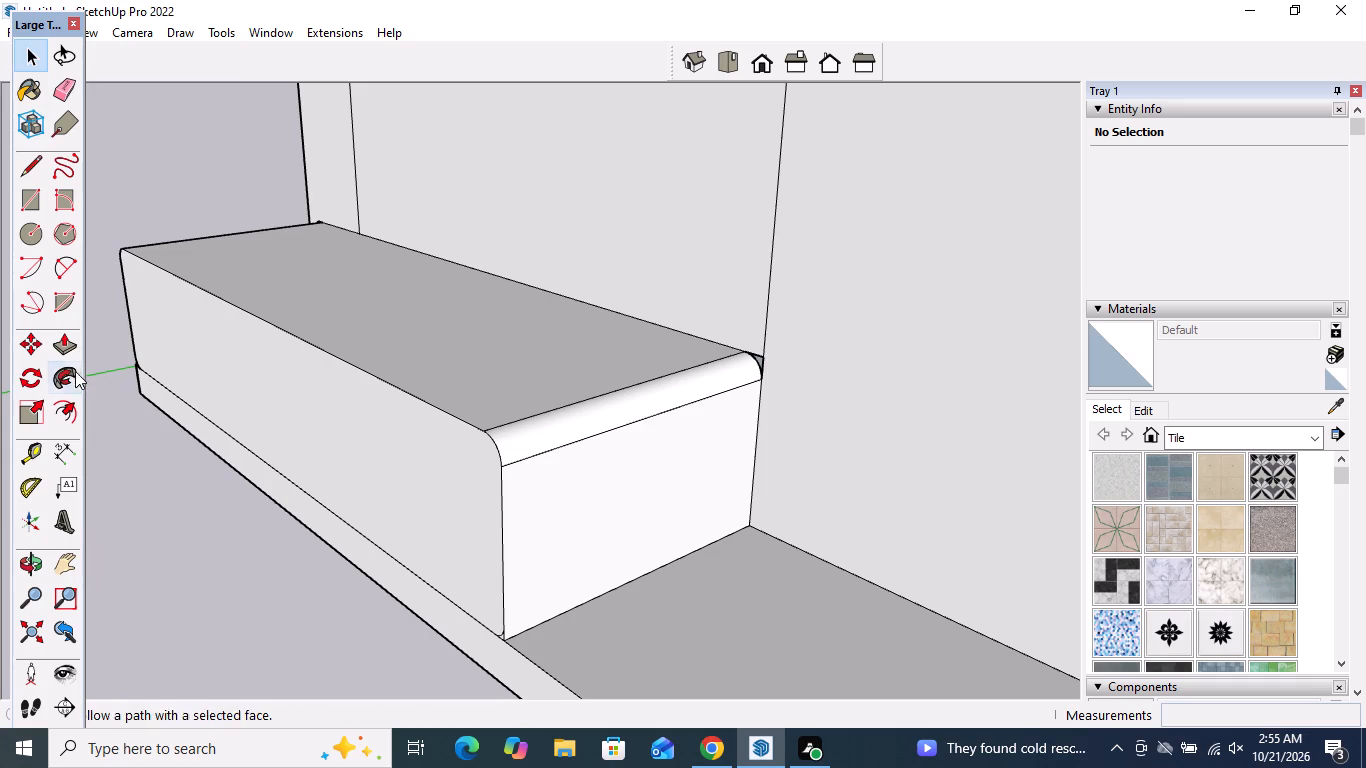
click(65, 355)
scroll(549, 642, up, 7)
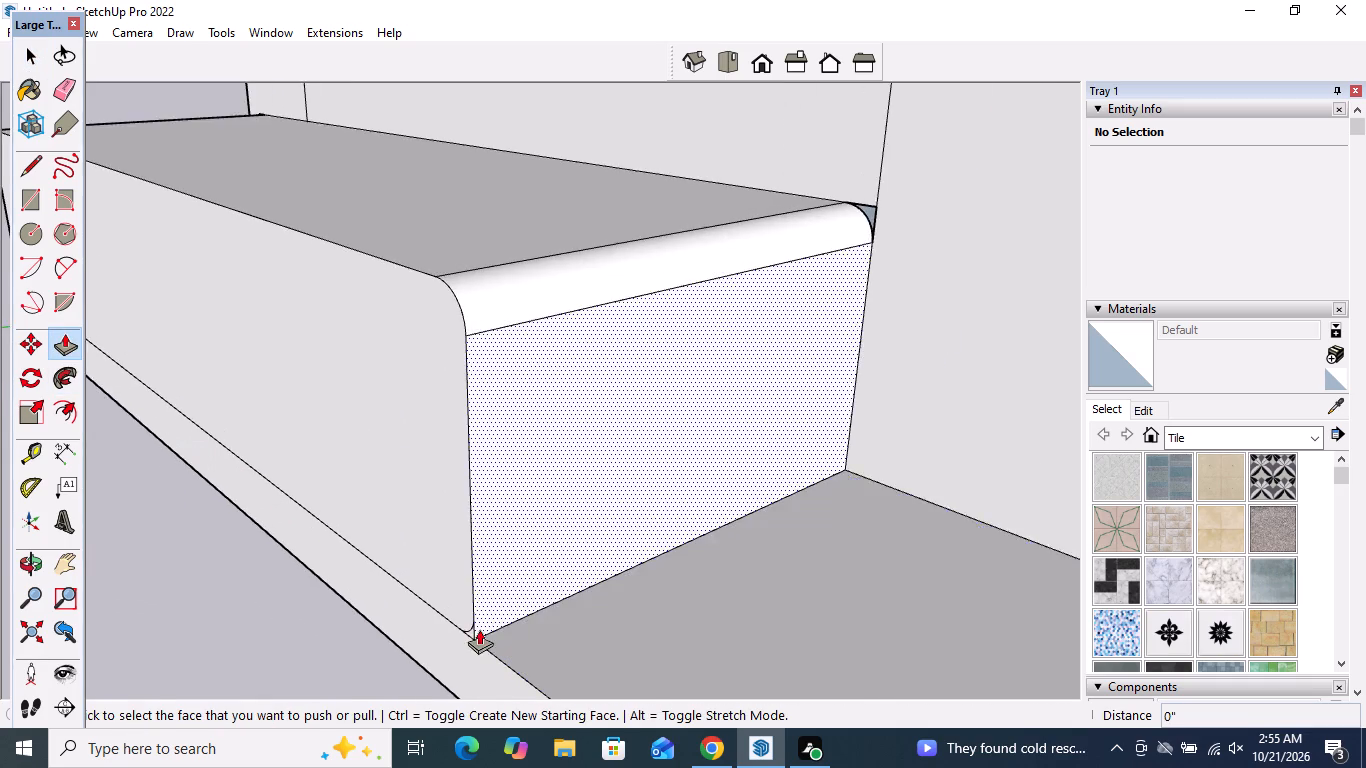
scroll(479, 629, up, 8)
click(467, 634)
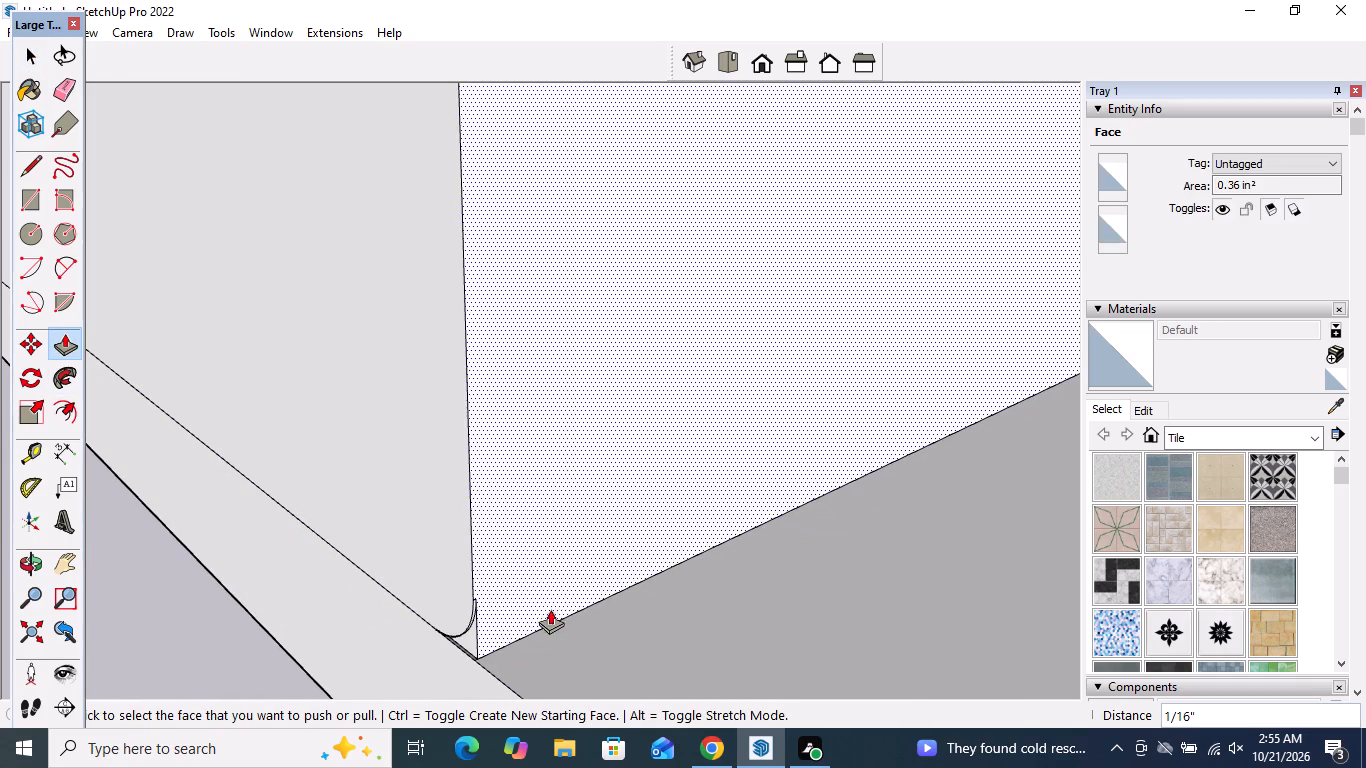
click(470, 629)
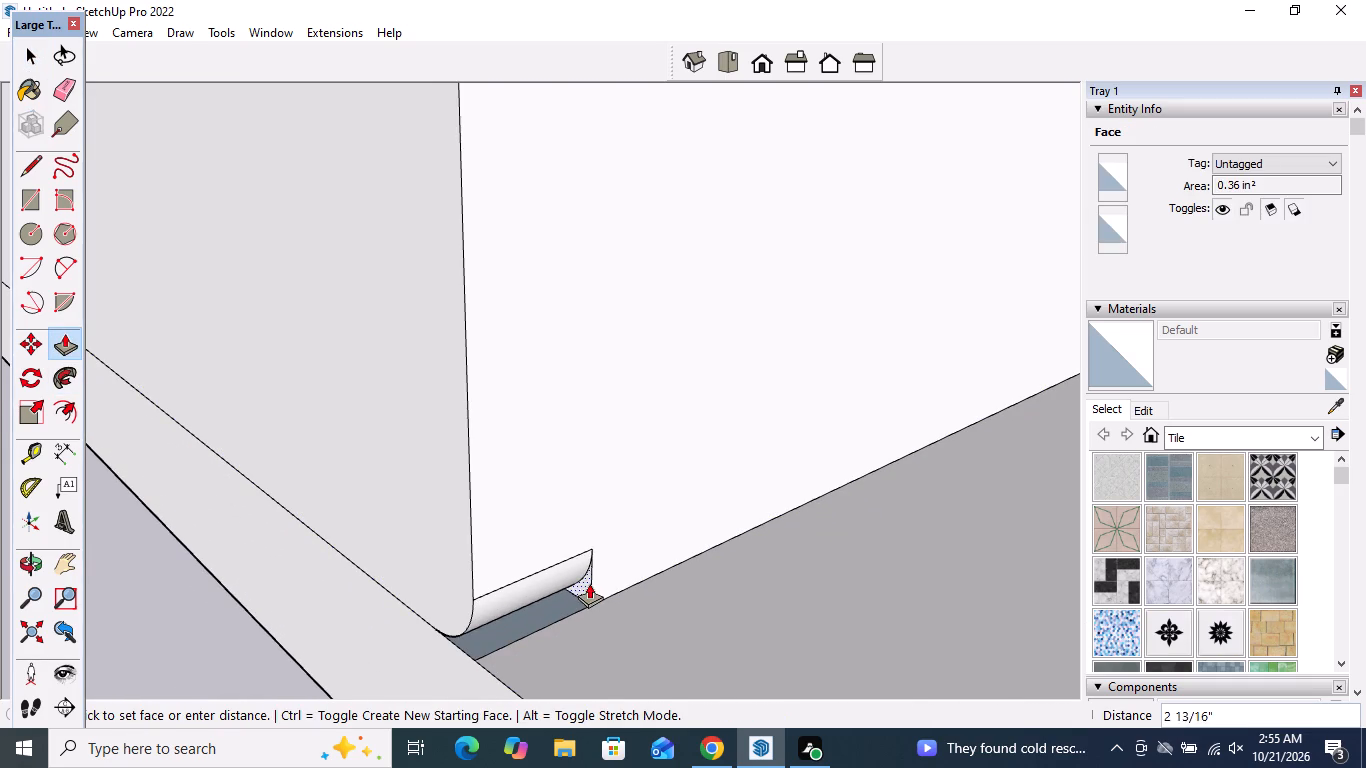
scroll(590, 583, down, 11)
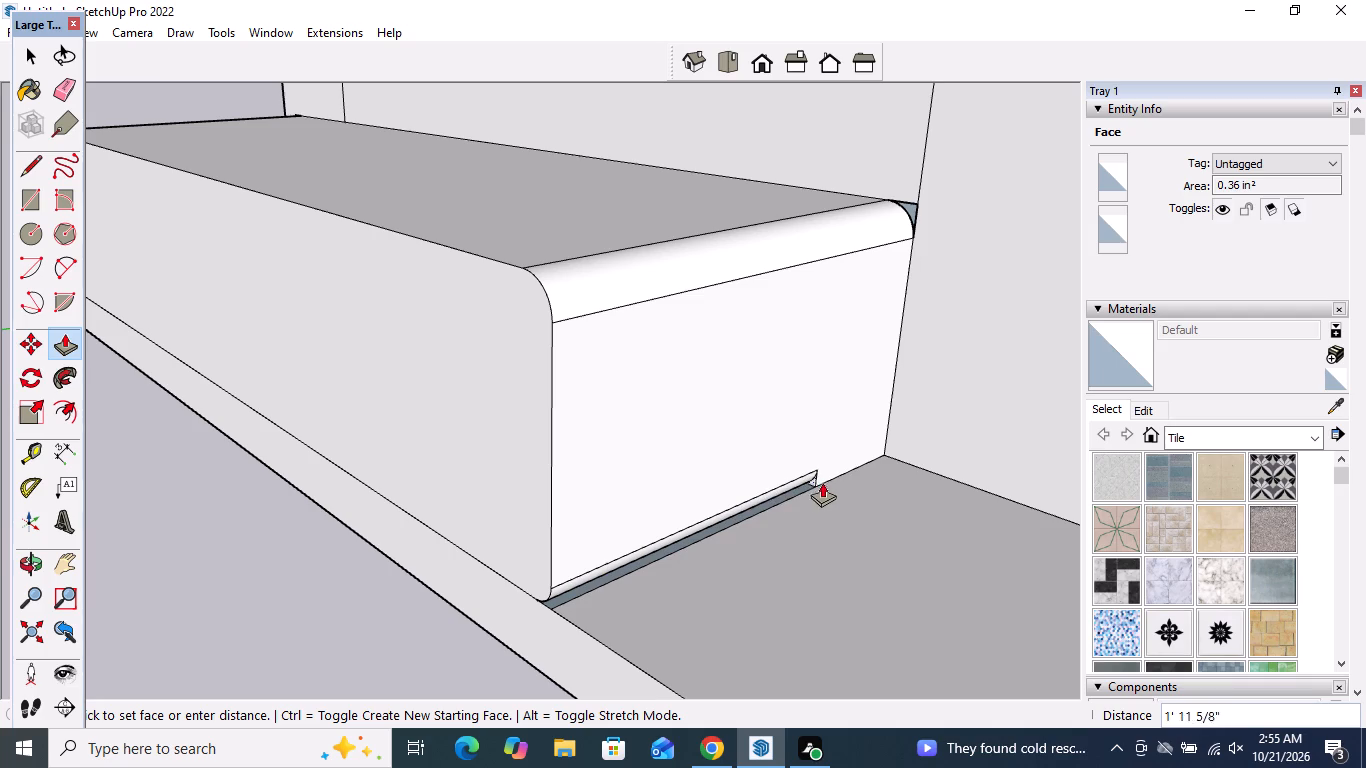
click(885, 450)
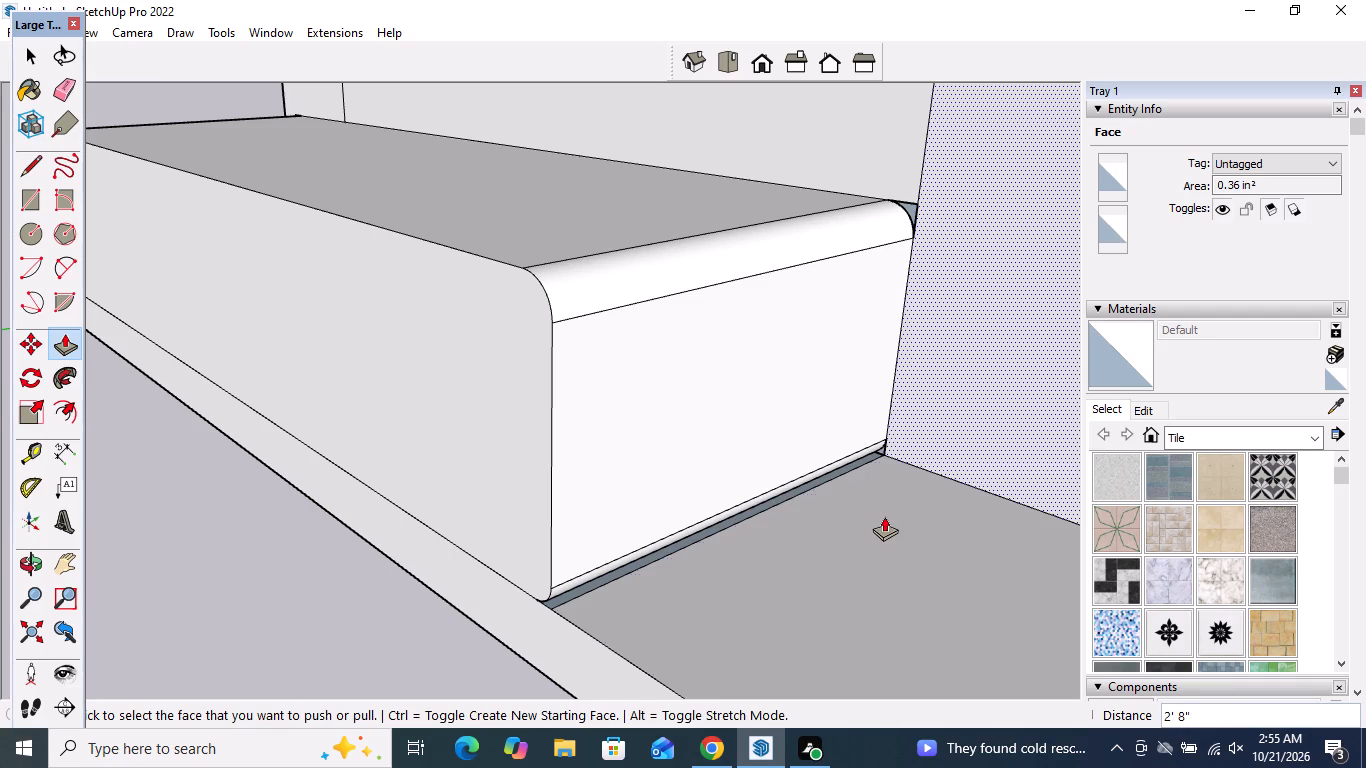
key(space)
Examine the rear end of the block's rounded lower-right edge where it meets the slab and the base ledge.
scroll(862, 427, up, 5)
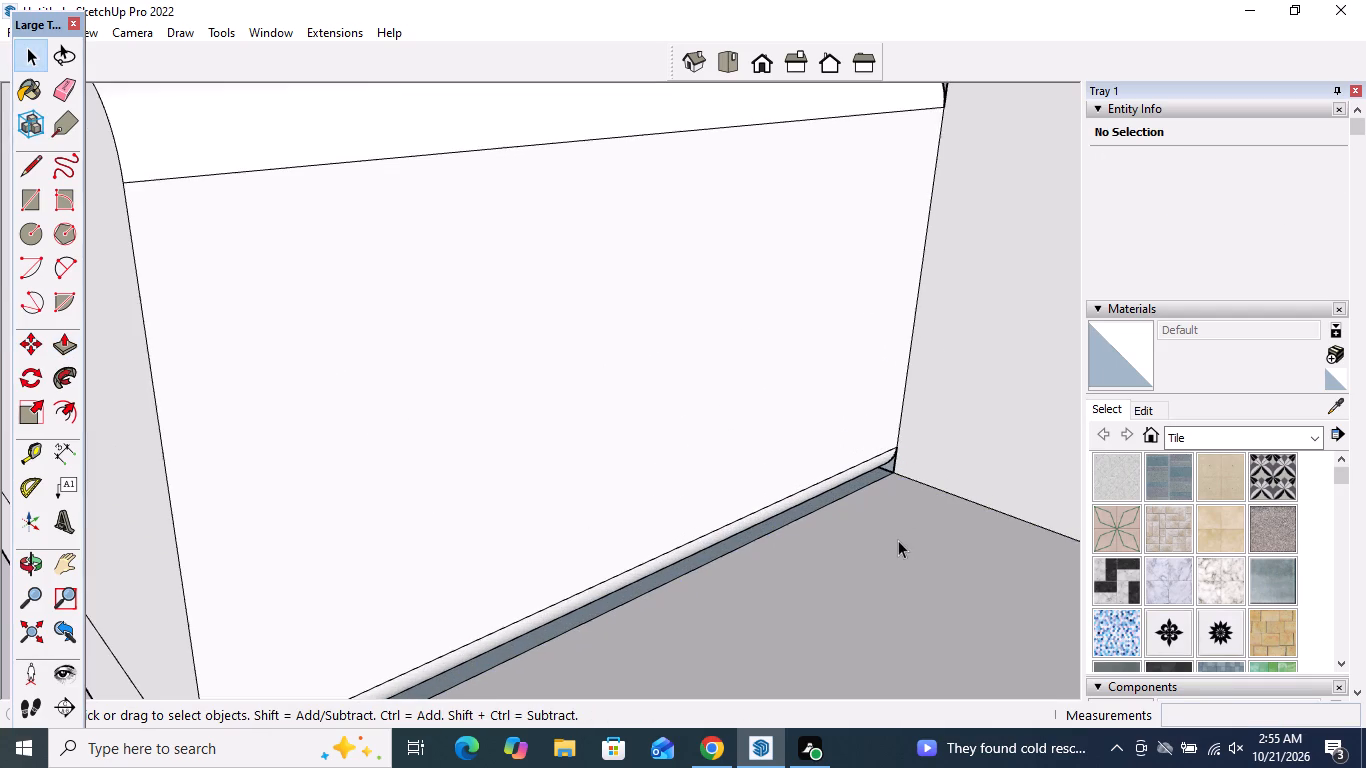
scroll(898, 540, up, 10)
scroll(871, 422, up, 14)
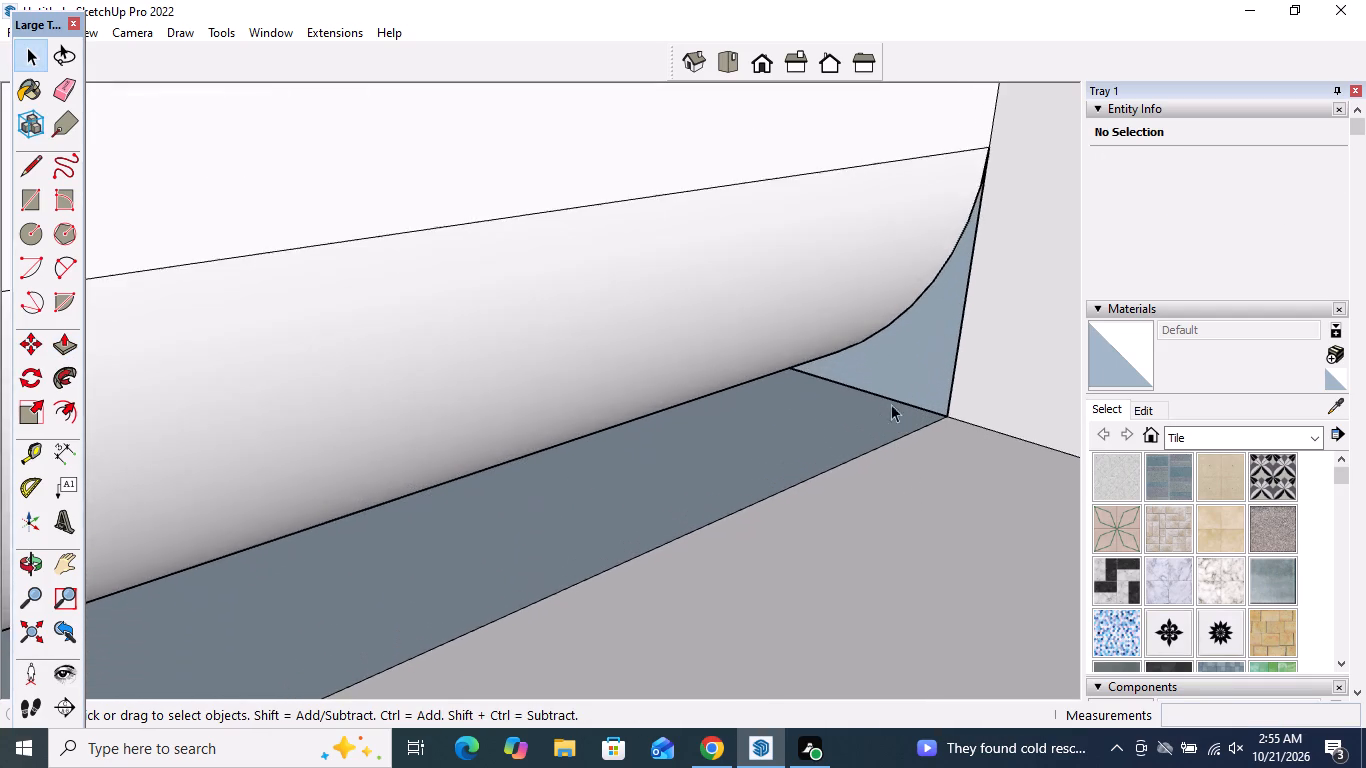
scroll(915, 352, up, 1)
middle_drag(915, 349, 994, 353)
click(906, 364)
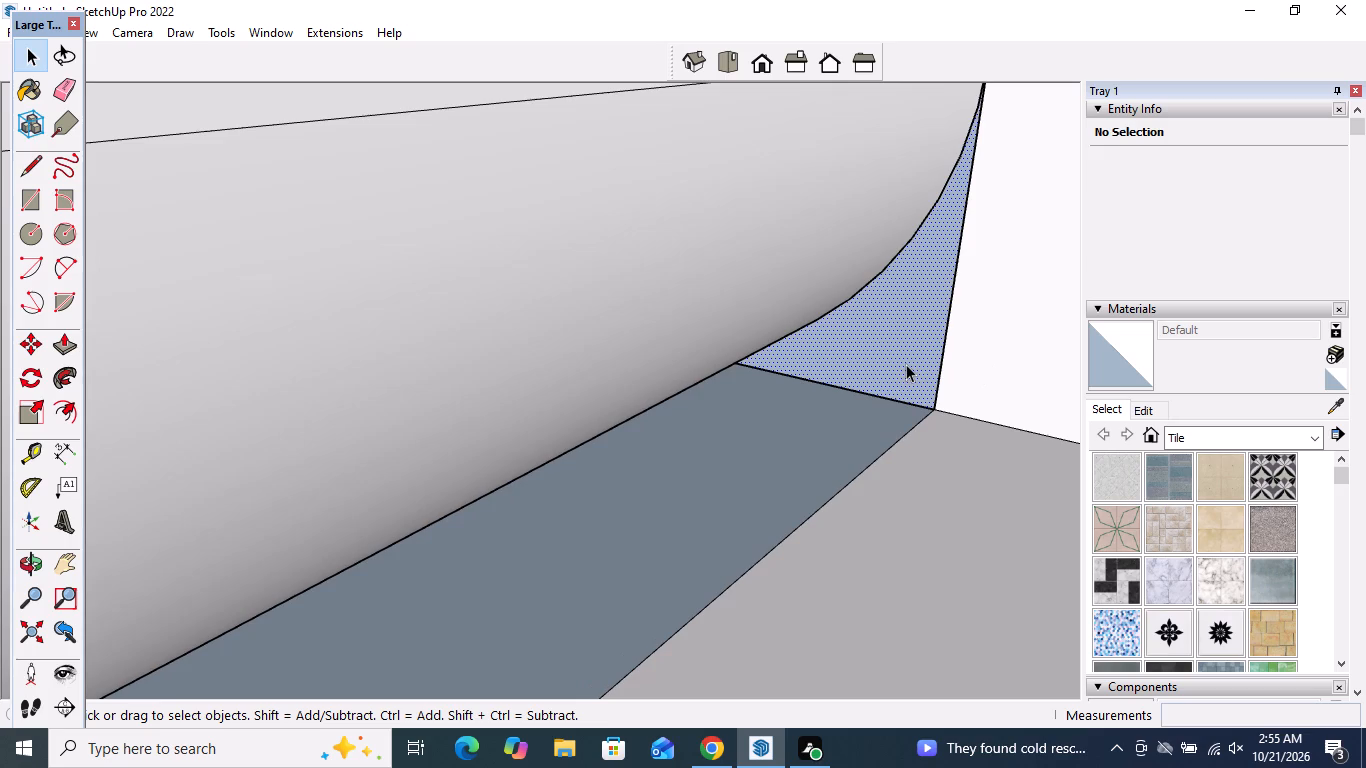
scroll(889, 546, down, 5)
key(Escape)
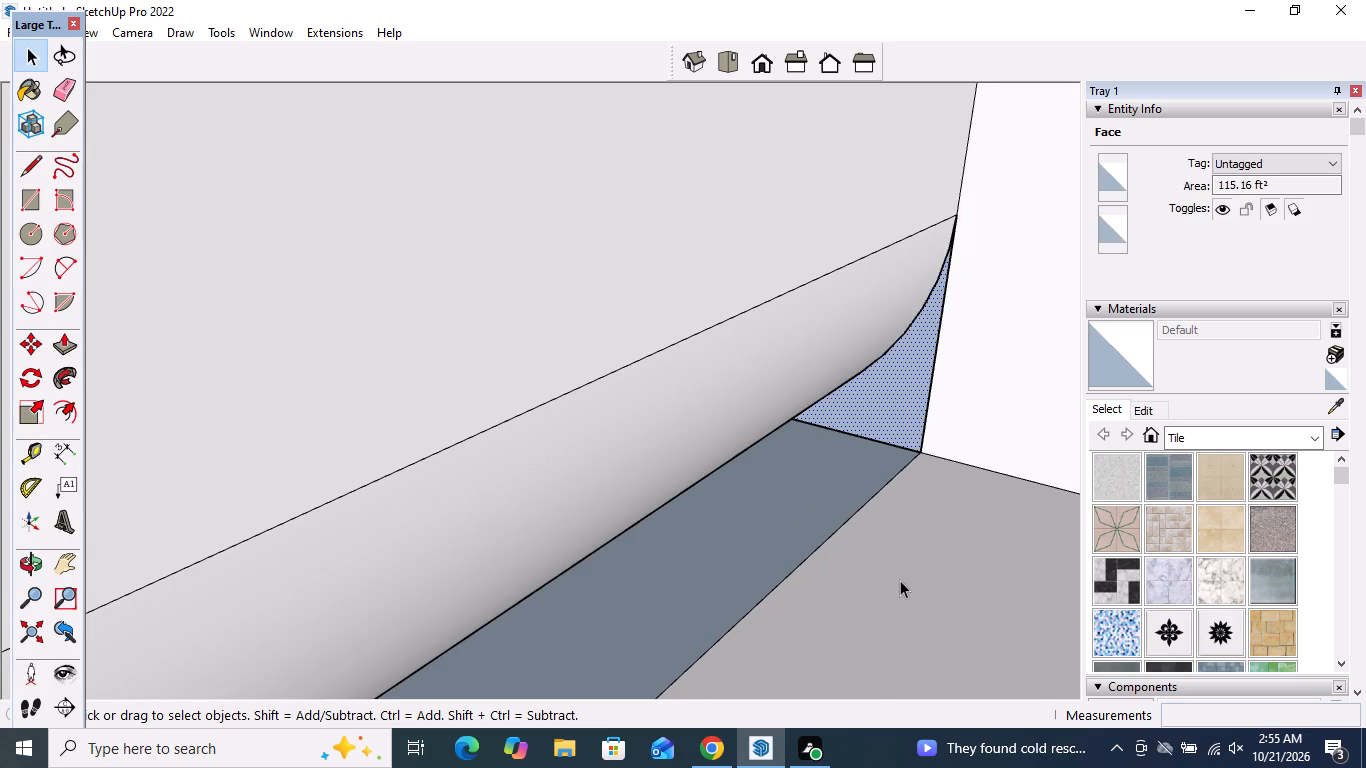
key(space)
scroll(858, 598, down, 20)
scroll(858, 598, down, 6)
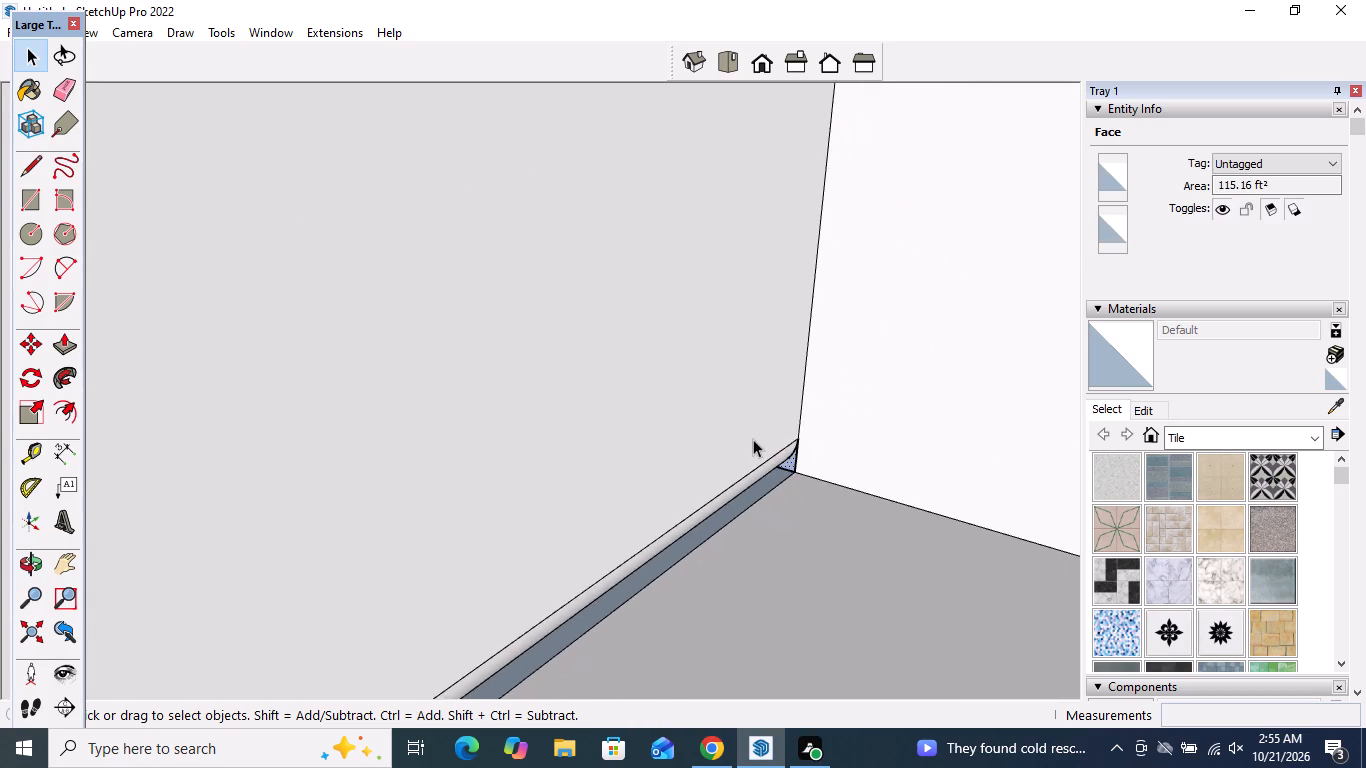
scroll(753, 439, down, 20)
scroll(753, 439, down, 11)
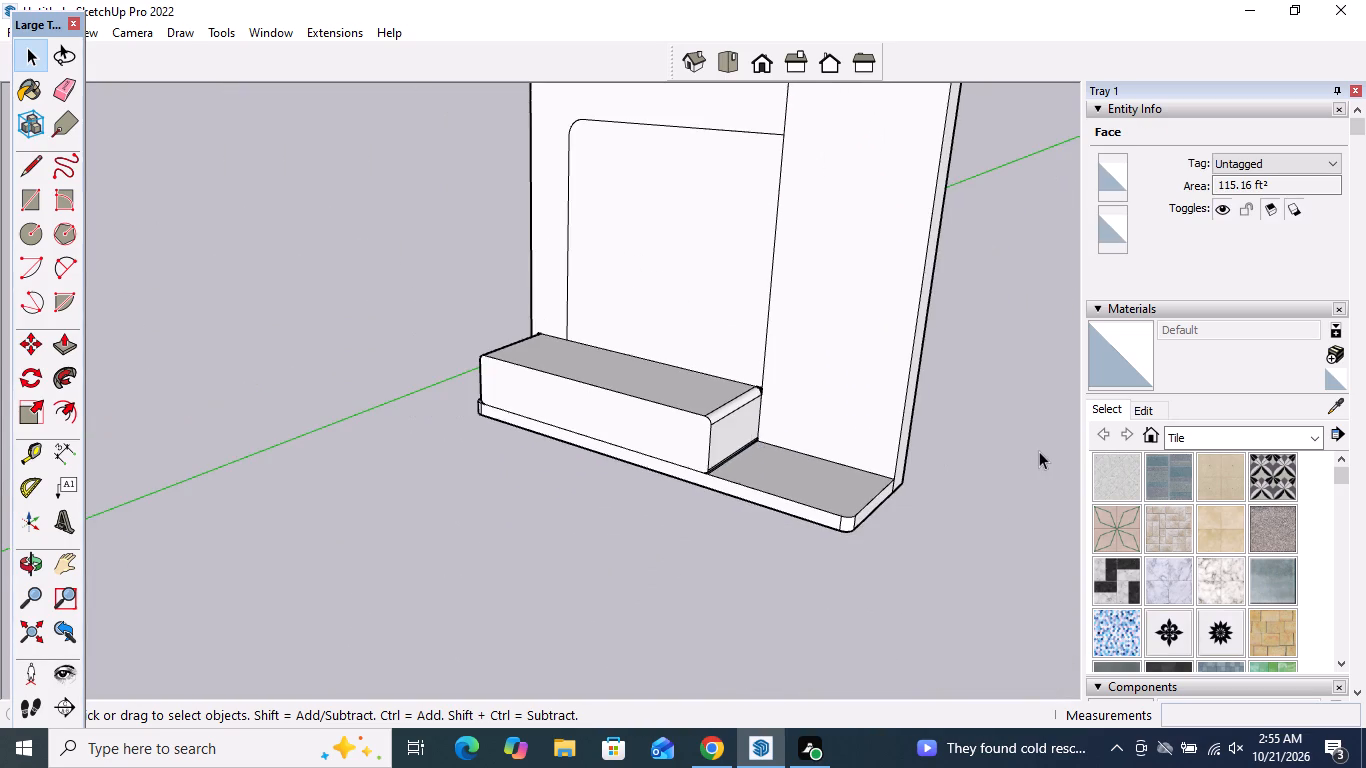
click(1038, 451)
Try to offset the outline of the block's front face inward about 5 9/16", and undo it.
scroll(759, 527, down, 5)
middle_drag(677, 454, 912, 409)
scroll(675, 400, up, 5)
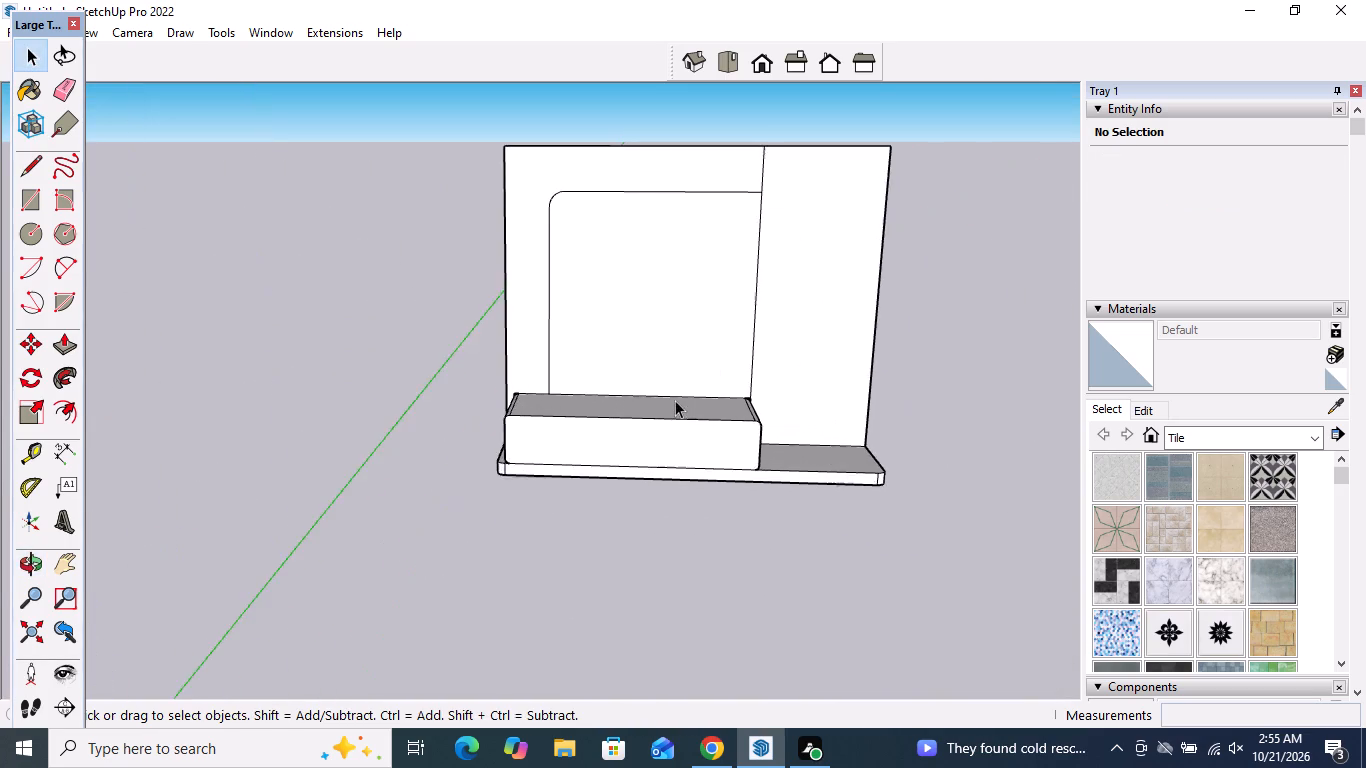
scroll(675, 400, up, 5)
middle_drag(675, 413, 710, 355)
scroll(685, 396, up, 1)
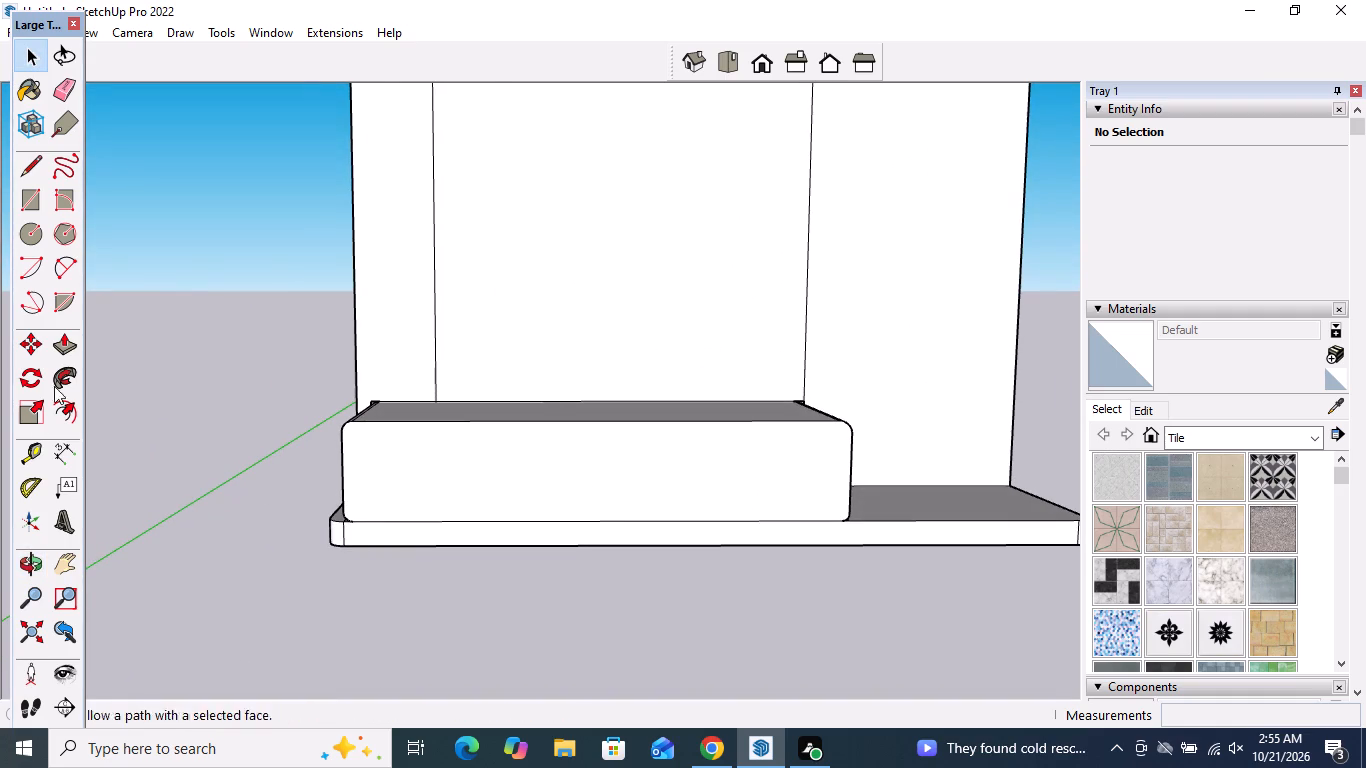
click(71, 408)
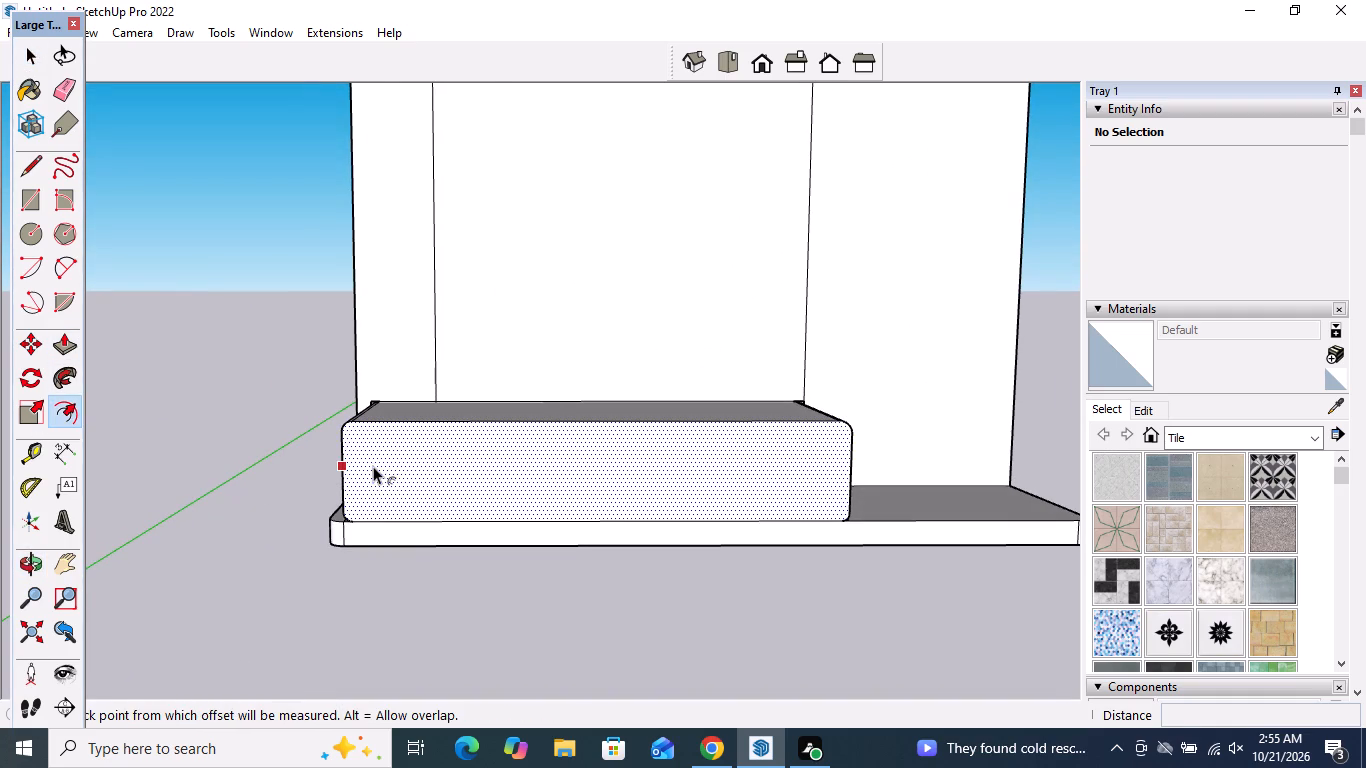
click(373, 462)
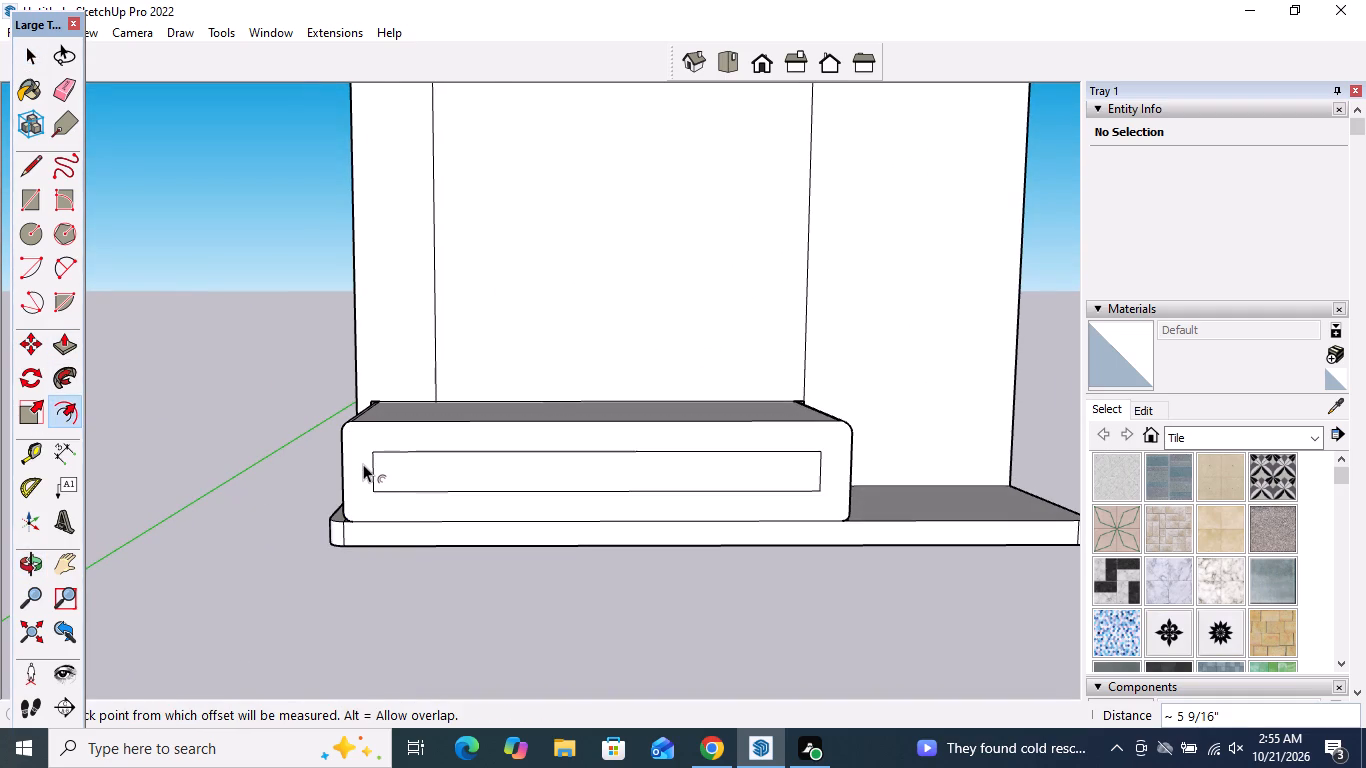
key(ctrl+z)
Offset the outline of the block's front face slightly inward to form a thin round-cornered border around it.
click(71, 416)
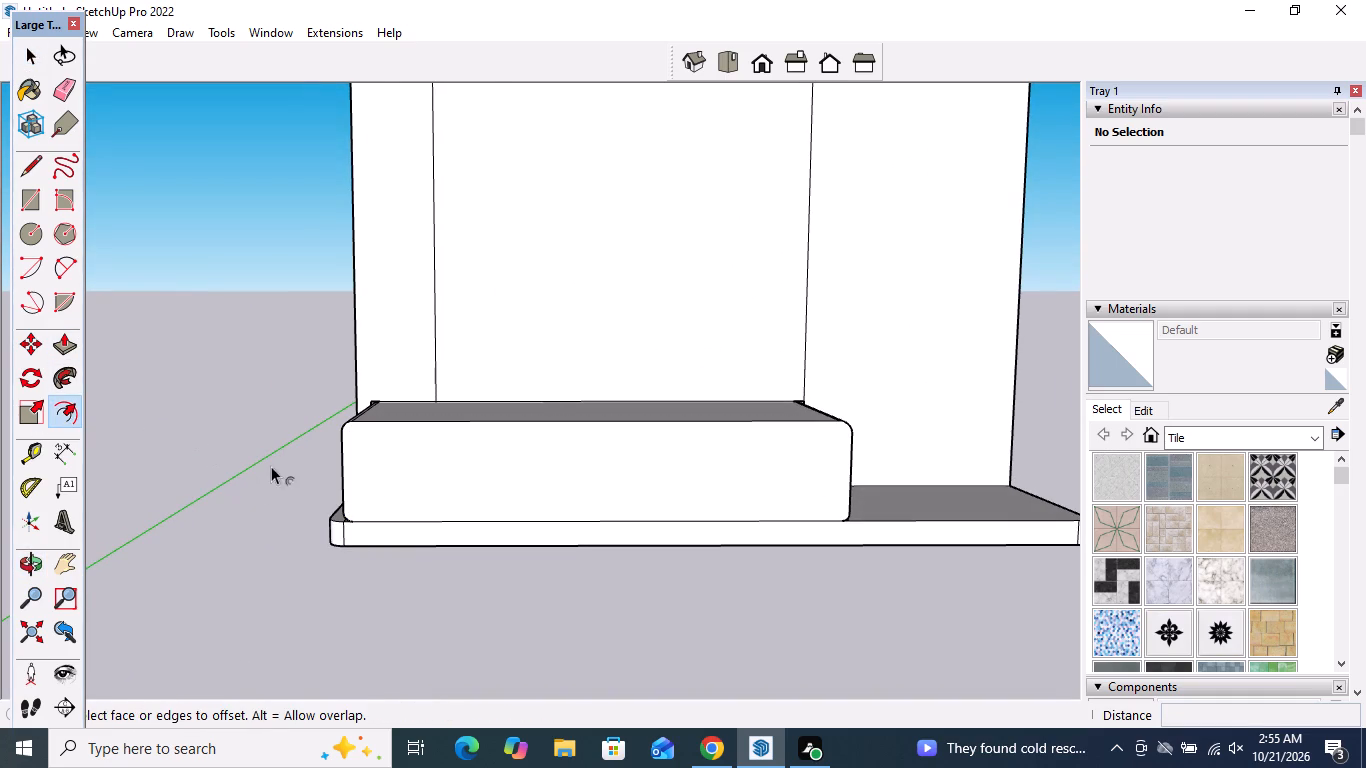
click(428, 428)
scroll(387, 424, up, 9)
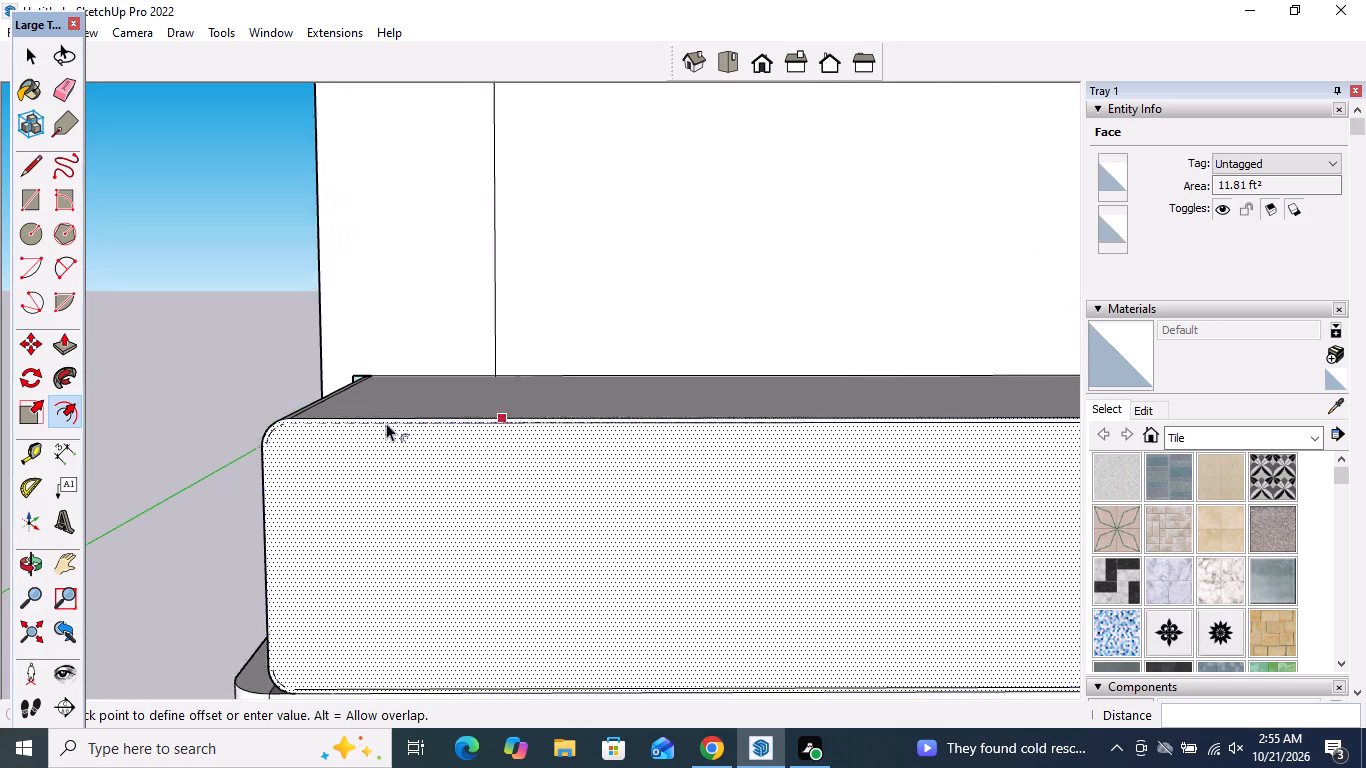
scroll(386, 423, up, 6)
click(394, 442)
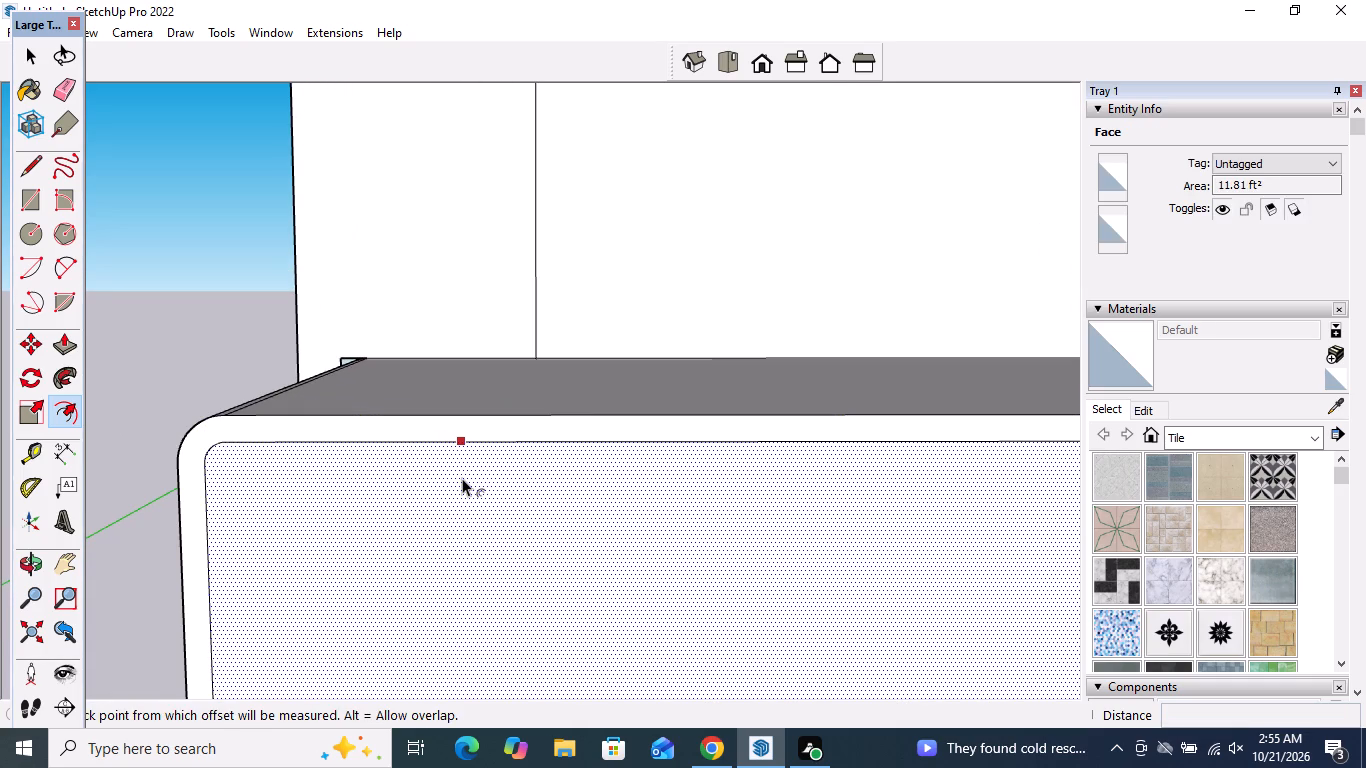
key(space)
scroll(463, 505, down, 11)
click(237, 523)
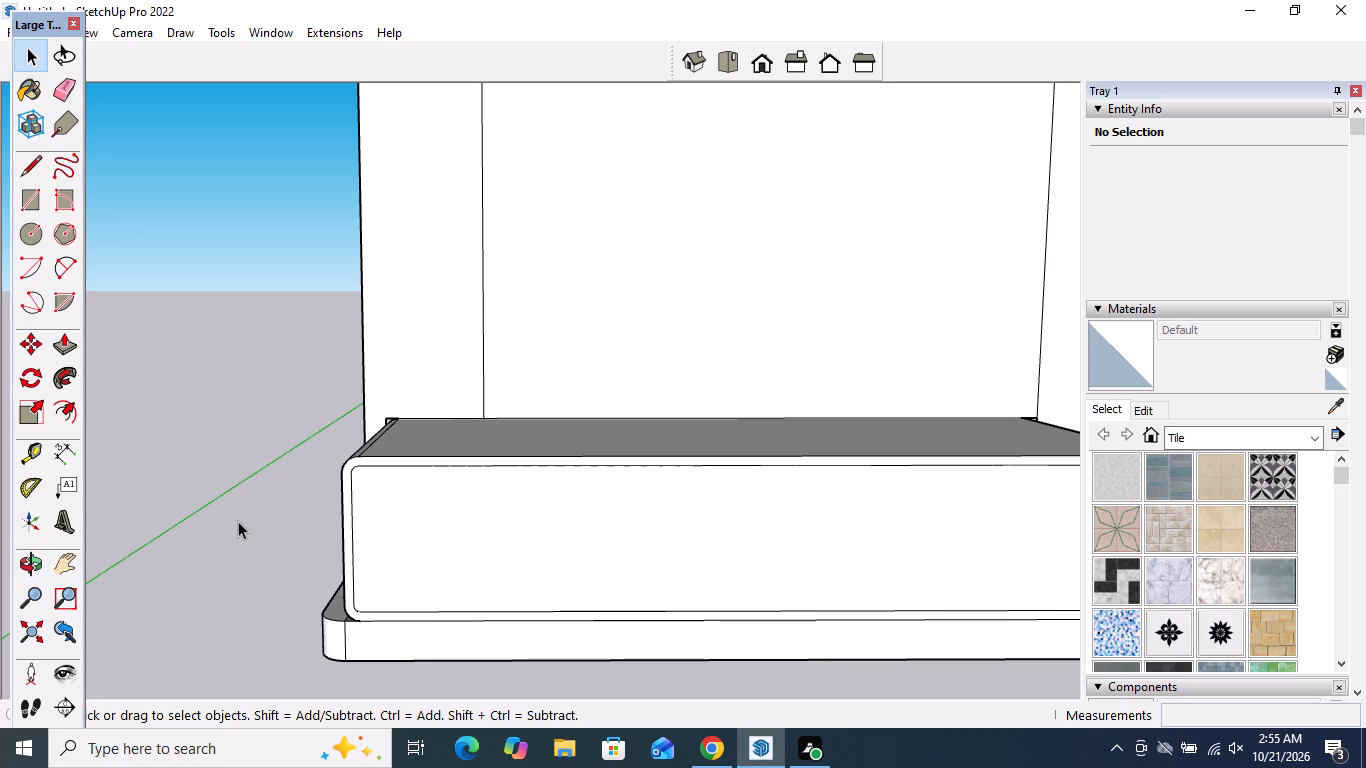
Draw a horizontal line about 7' 6 5/16" long across the mid-height of the inner front panel, from side to side.
scroll(207, 523, down, 3)
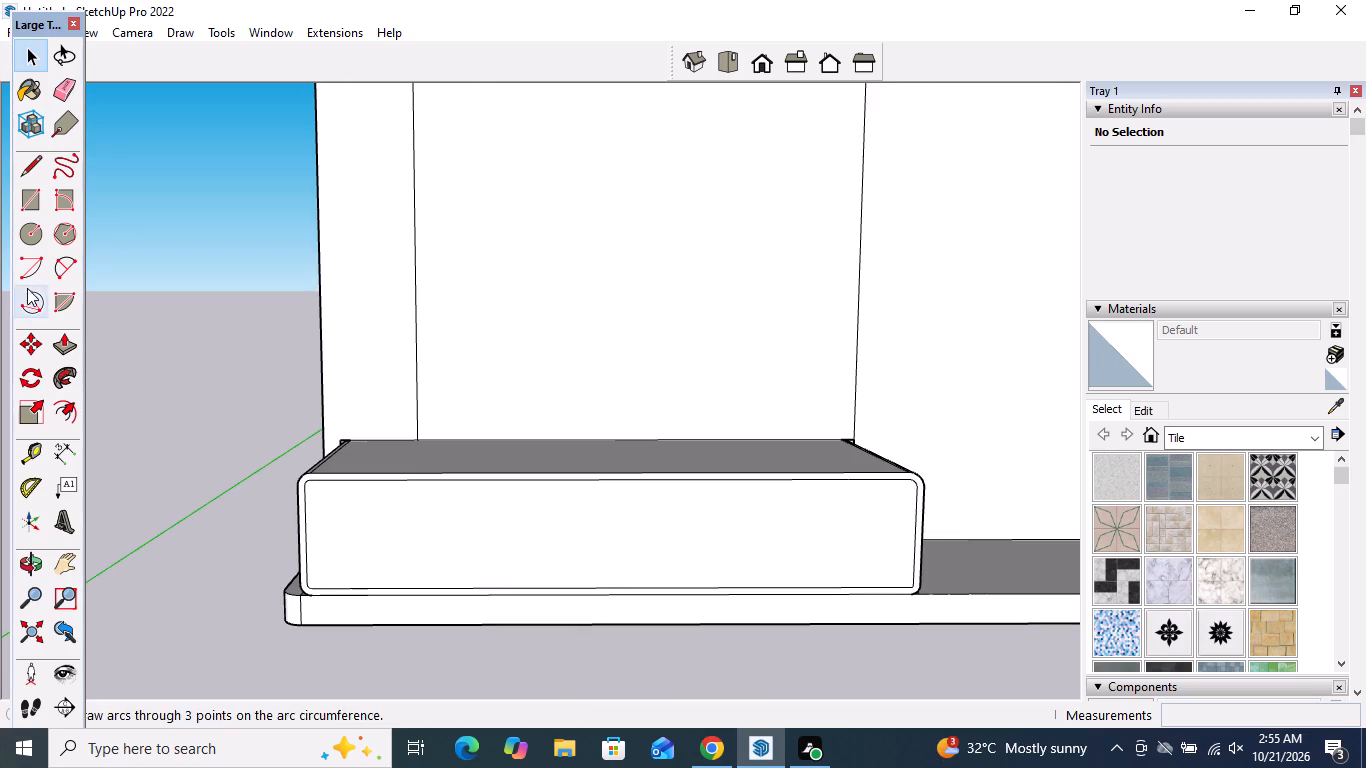
click(35, 173)
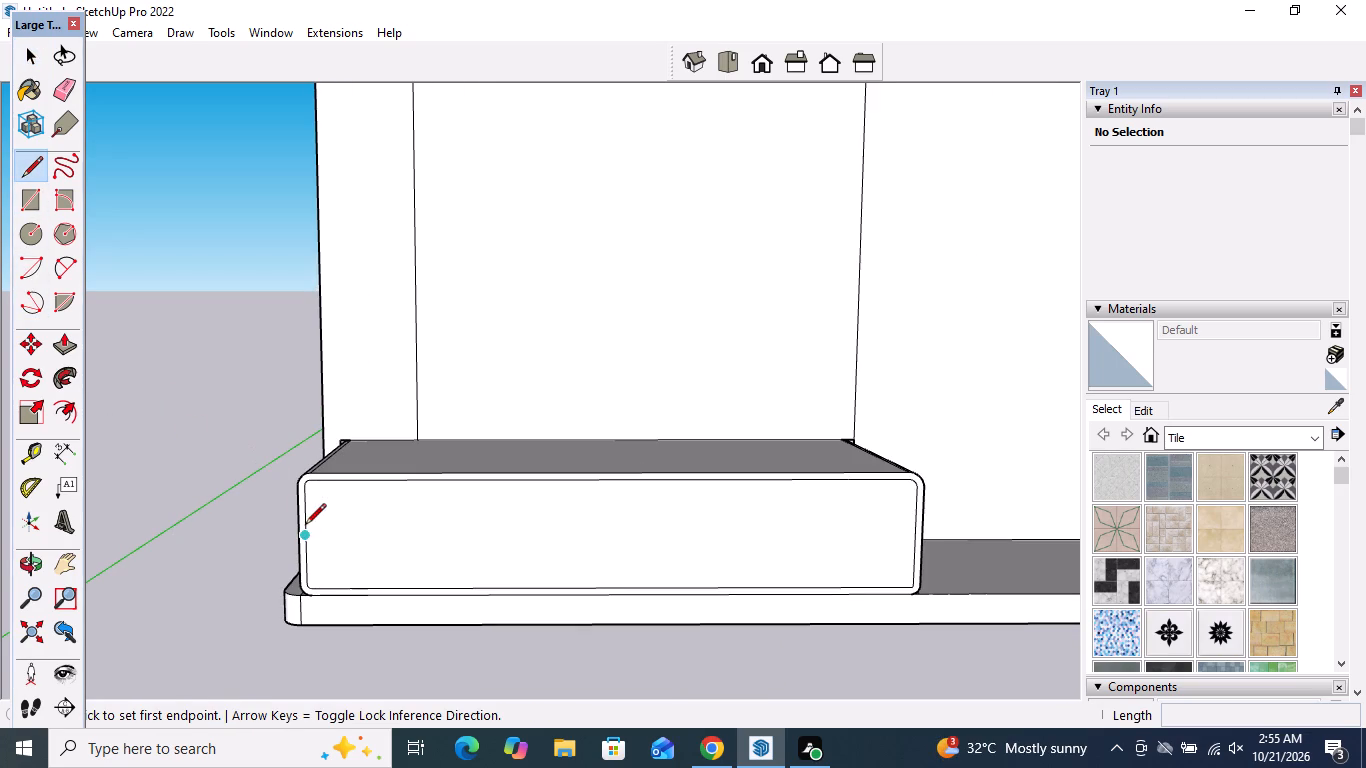
click(308, 534)
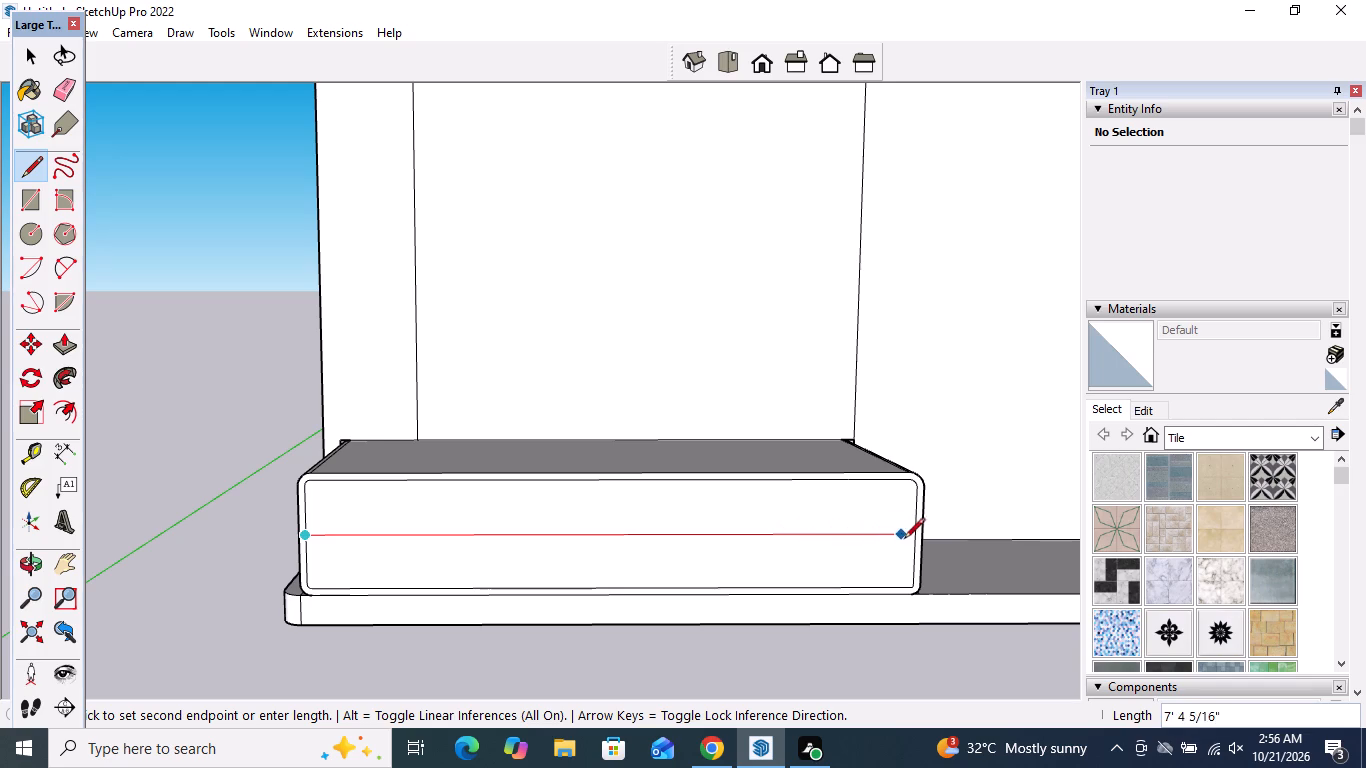
click(912, 537)
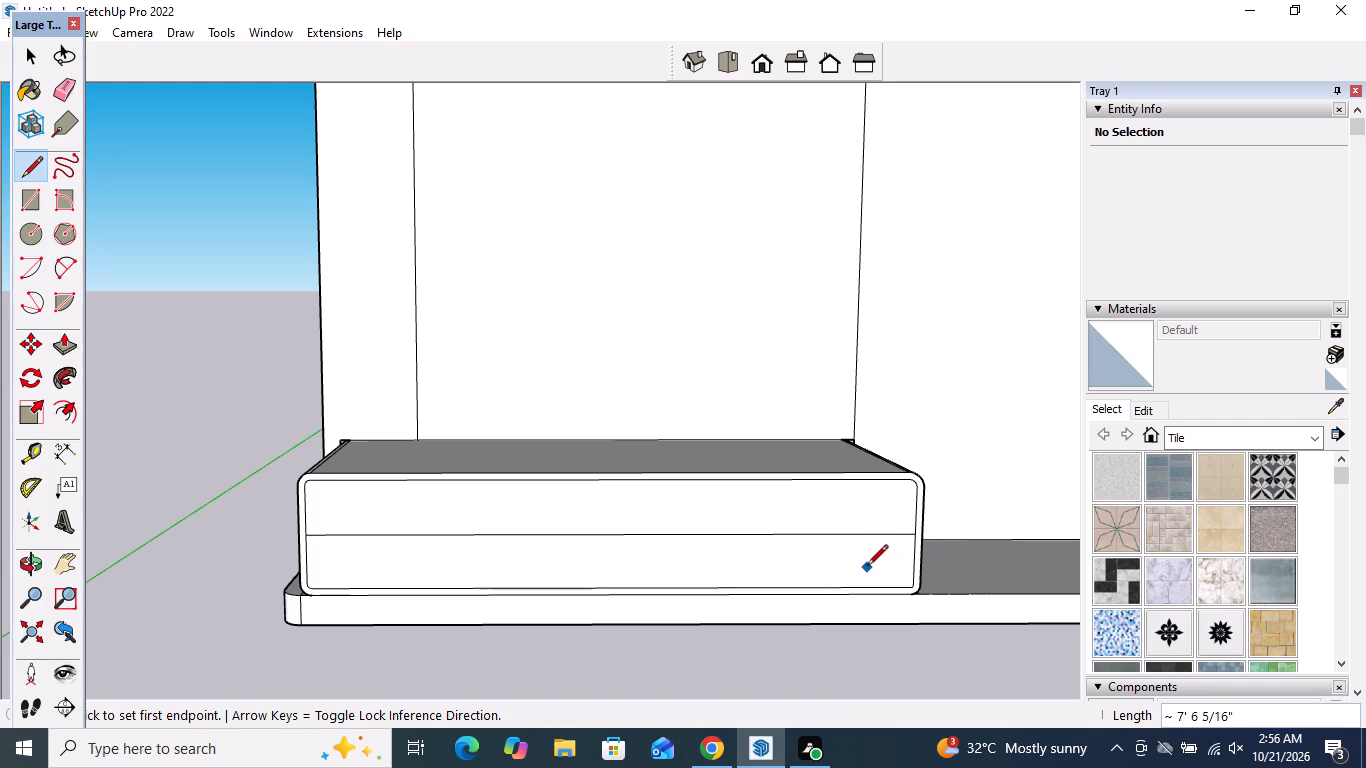
key(space)
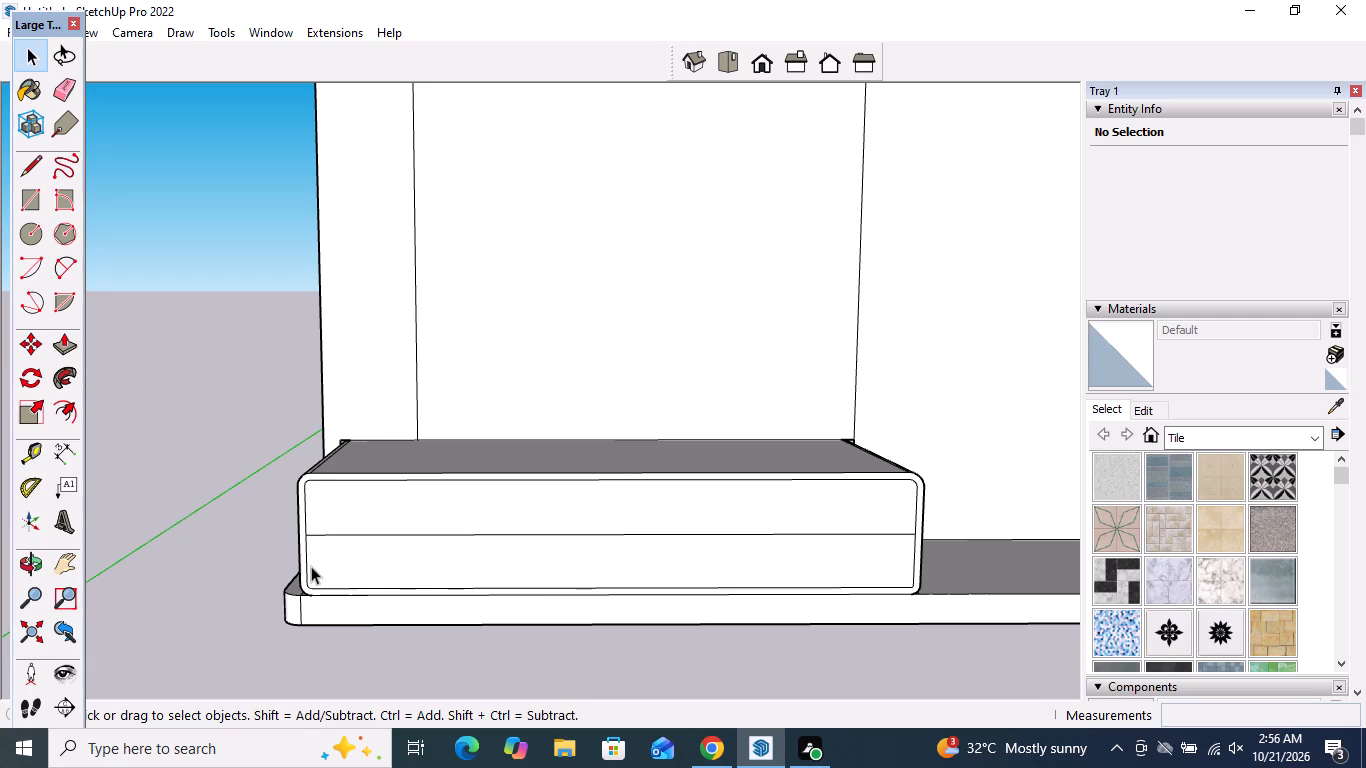
Draw a vertical line about 1' 4 3/8" long from bottom to top of the inner front panel, roughly a third in from its left side.
click(26, 162)
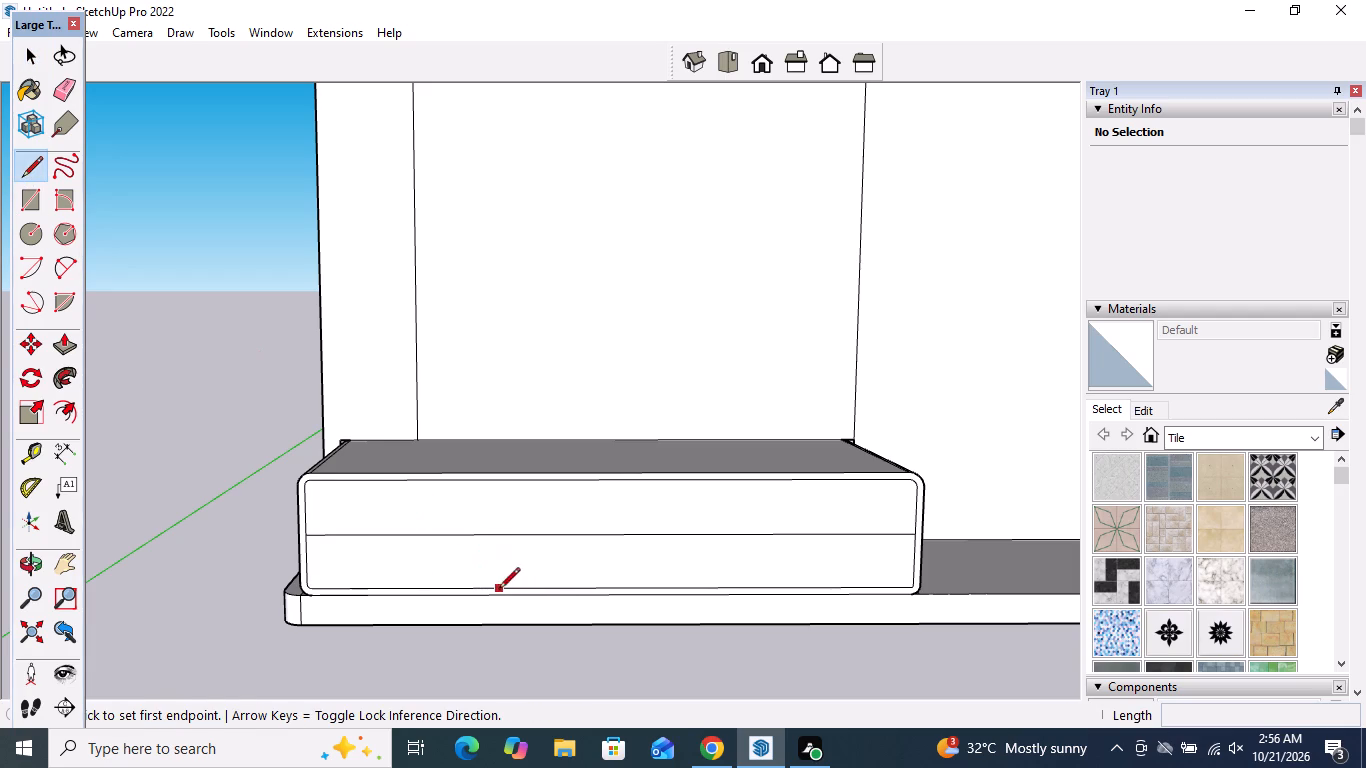
click(499, 585)
click(503, 480)
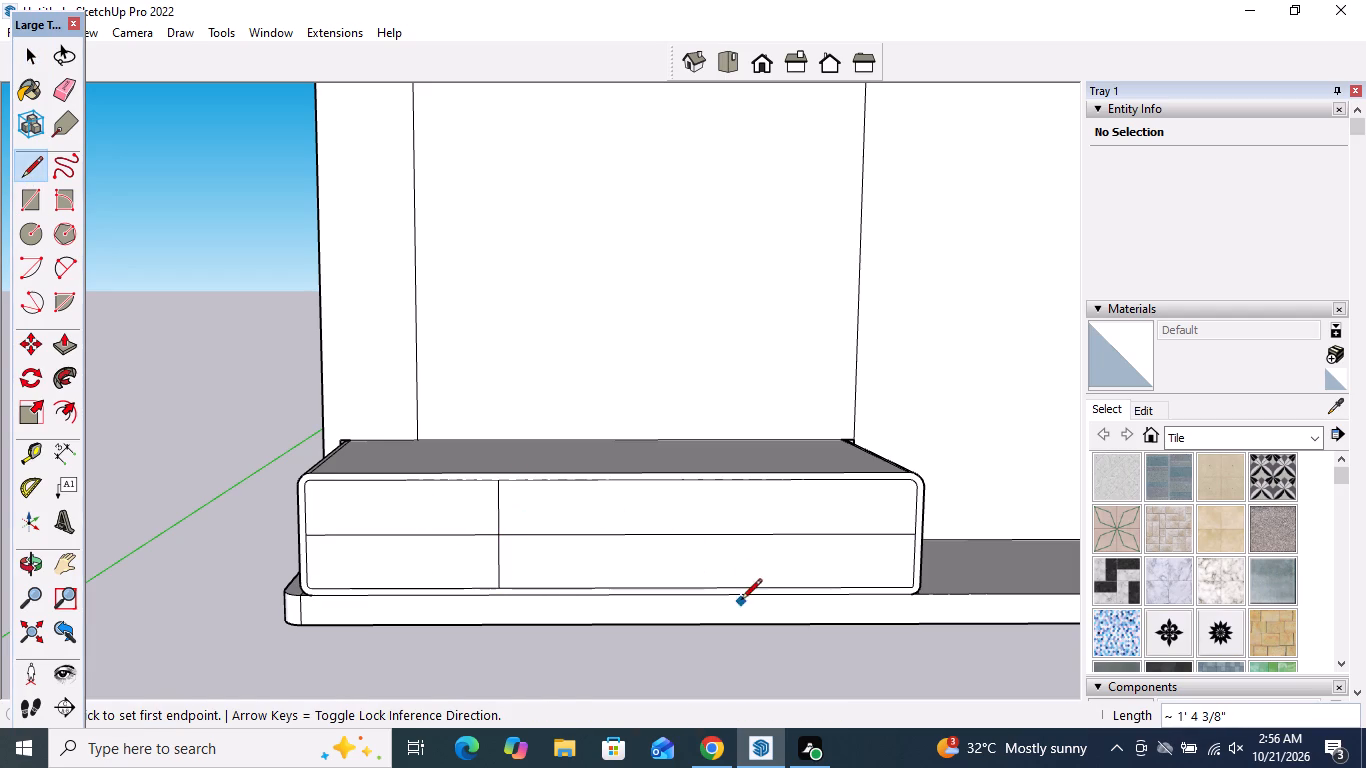
Draw a second vertical line from bottom to top of the inner front panel, roughly a third in from its right side.
click(700, 584)
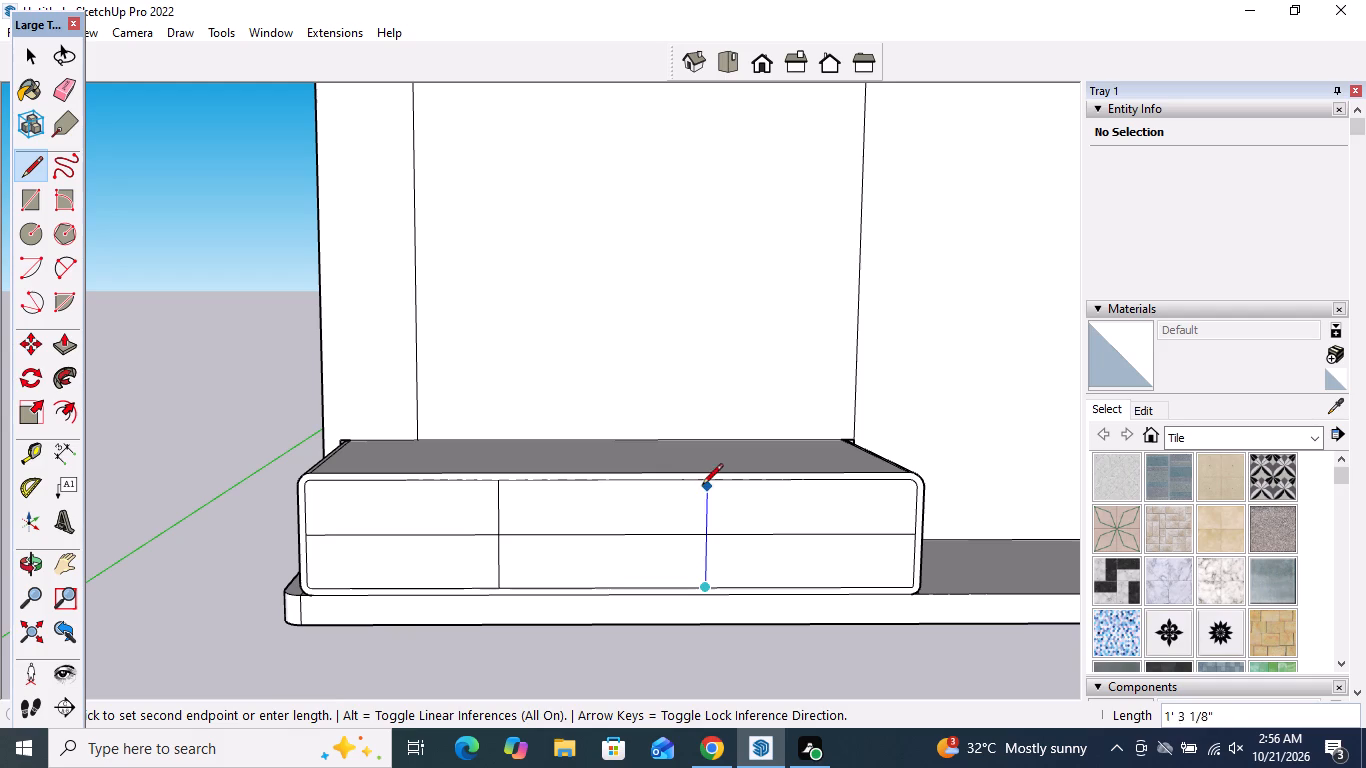
click(702, 479)
key(space)
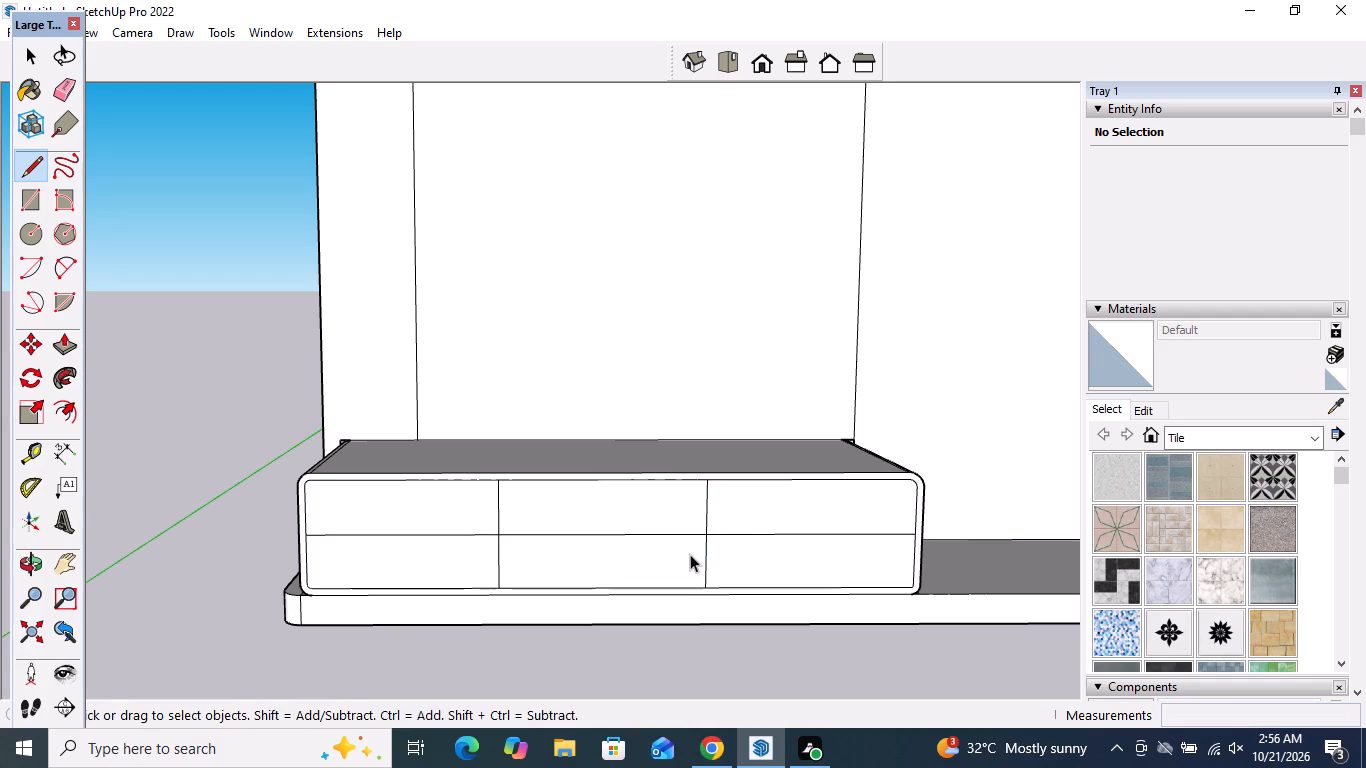
Push the upper-left compartment face about 1' 8" into the block to make an open recess.
scroll(433, 500, up, 3)
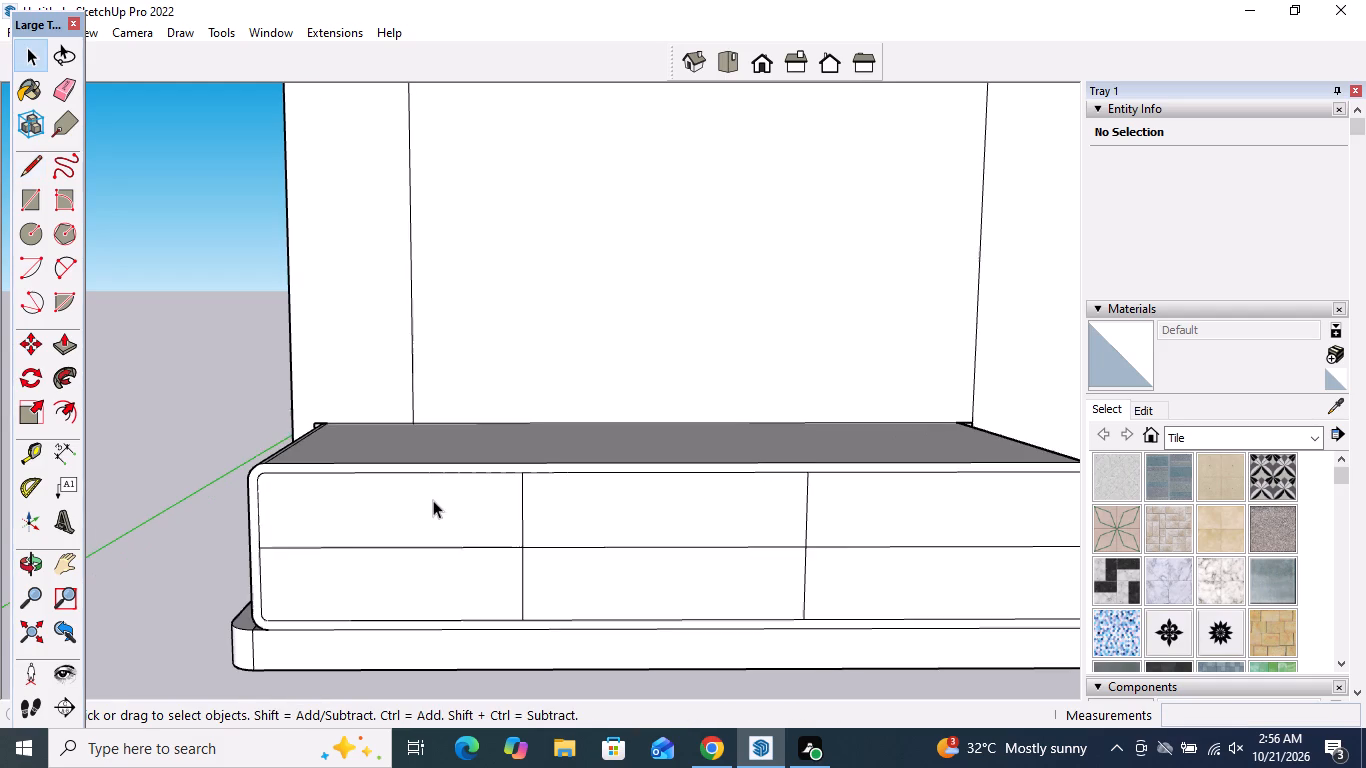
scroll(433, 500, up, 1)
click(64, 350)
click(360, 508)
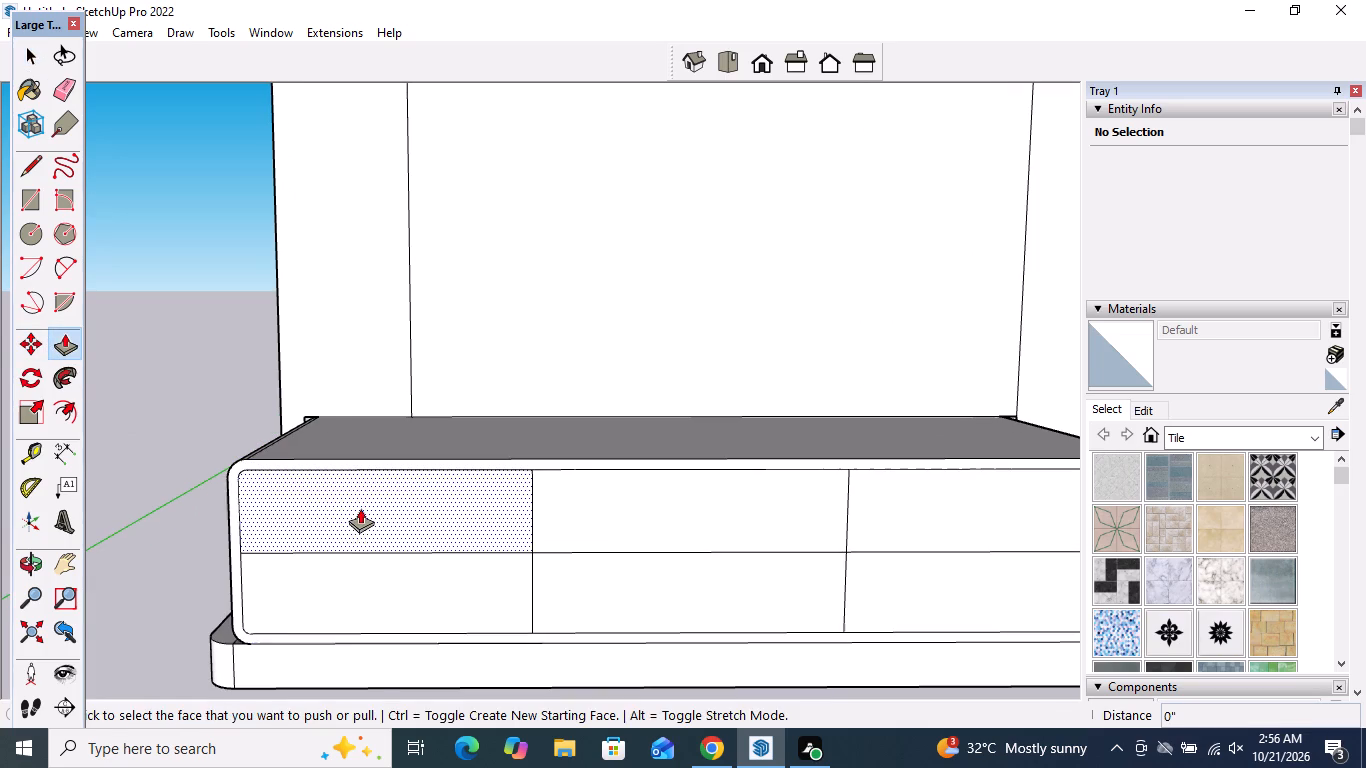
click(419, 487)
key(space)
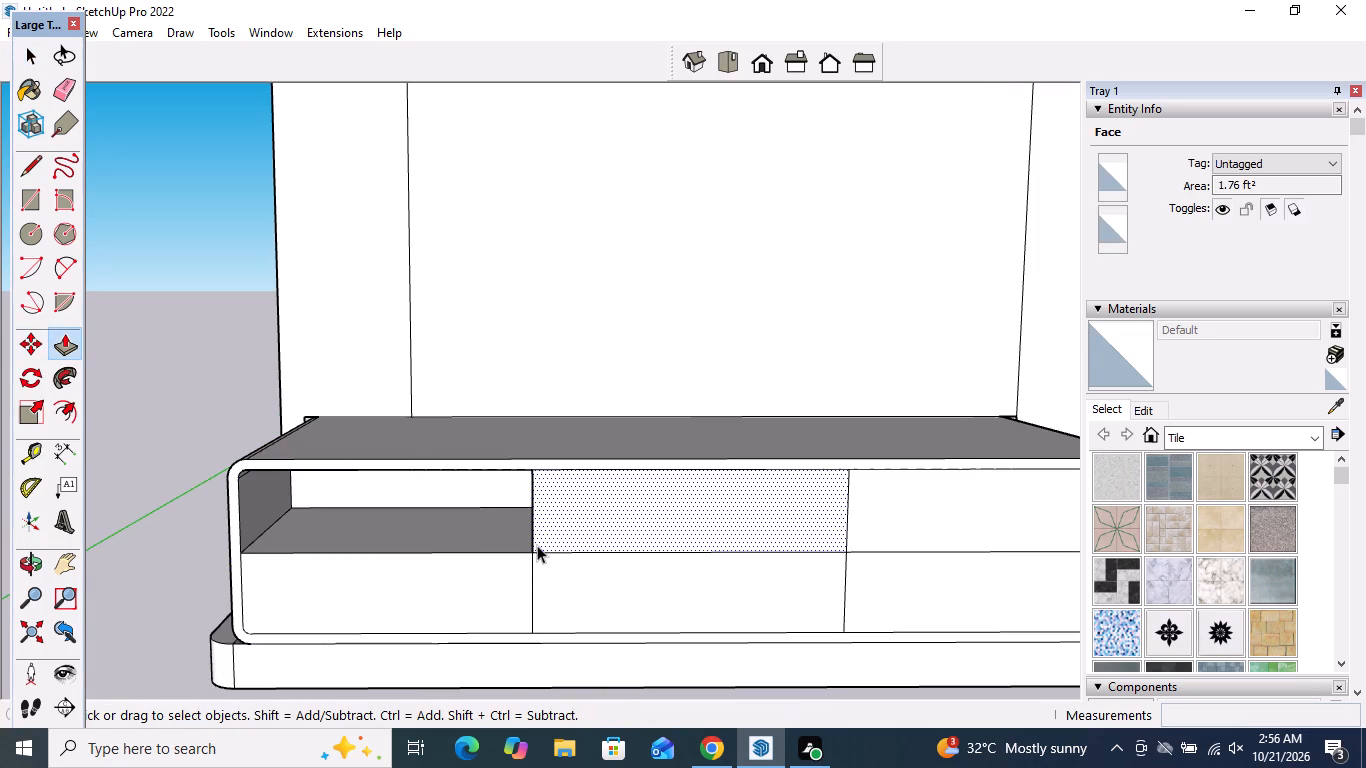
Draw a thin handle rectangle about 8 13/16" by 13/16" near the middle of the lower-left compartment.
scroll(459, 455, down, 2)
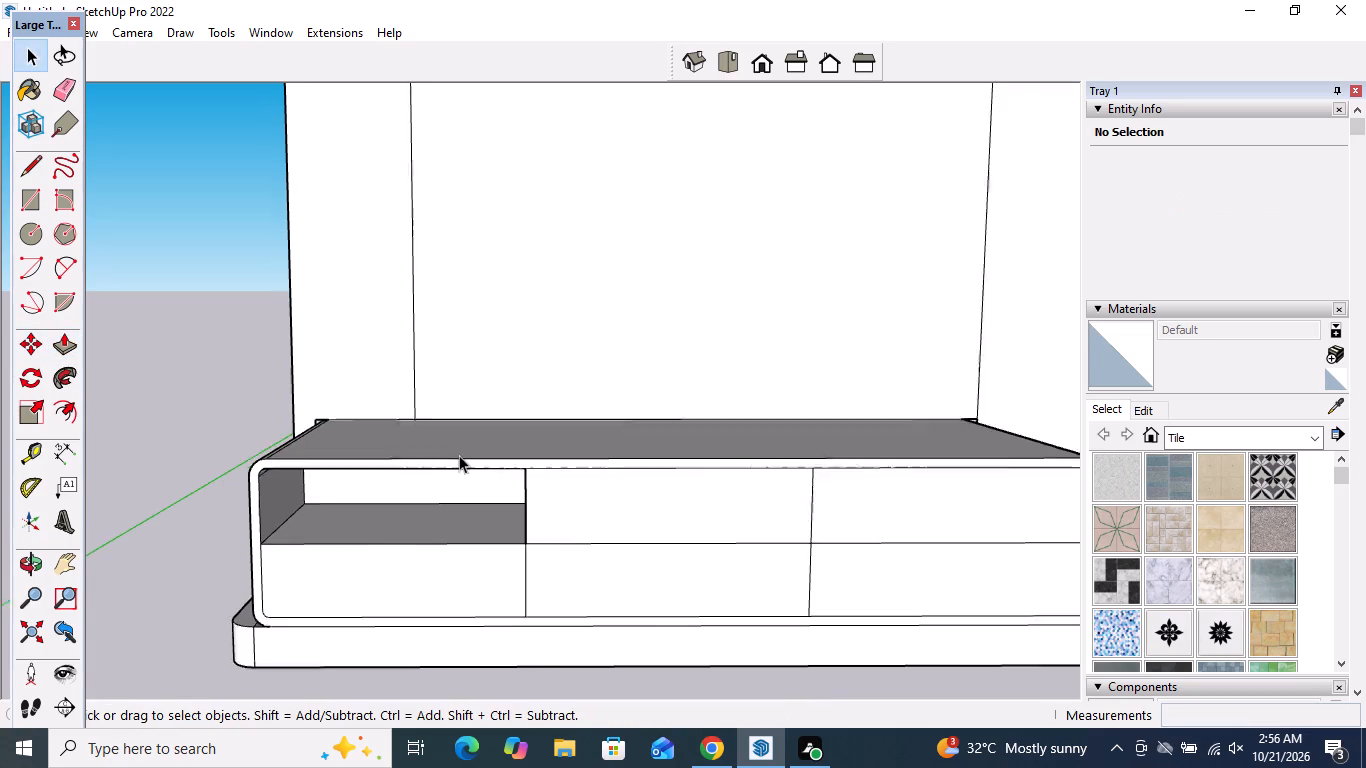
scroll(459, 455, down, 1)
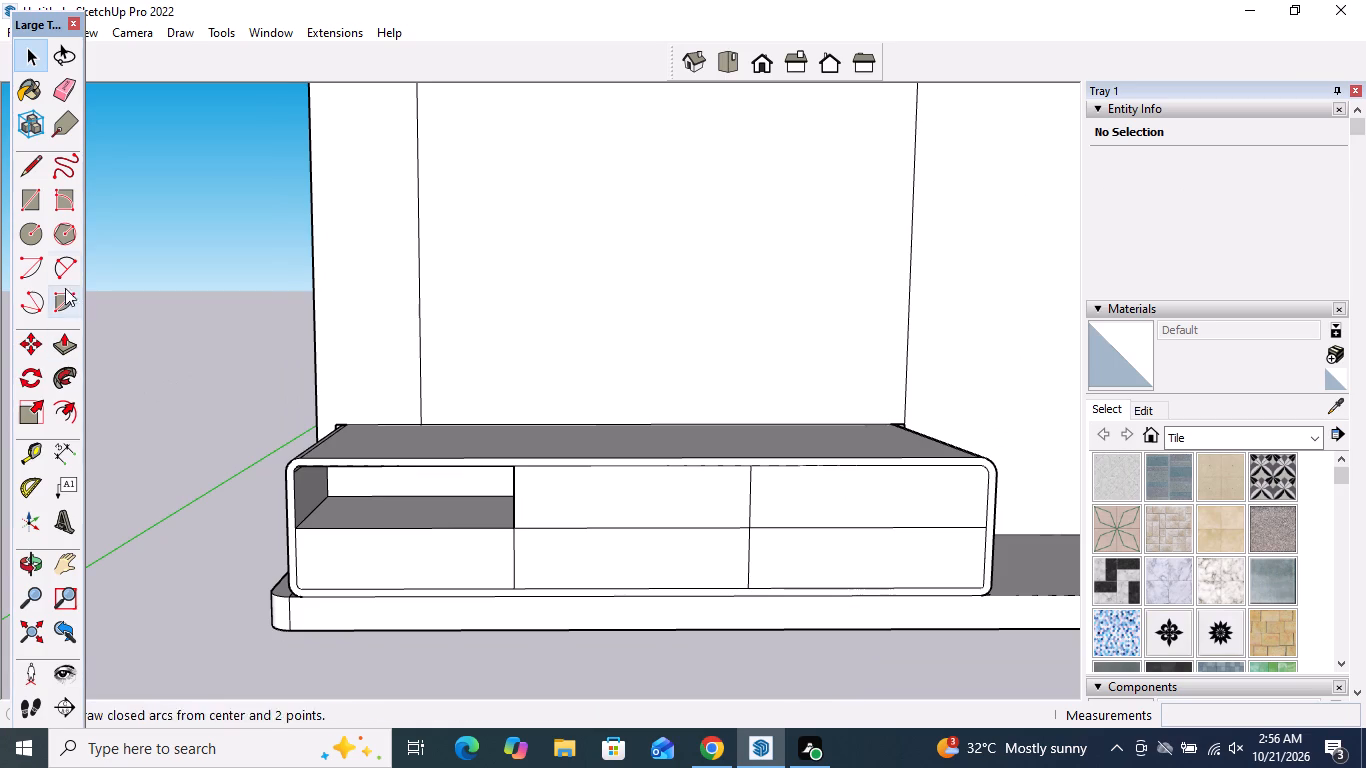
click(32, 202)
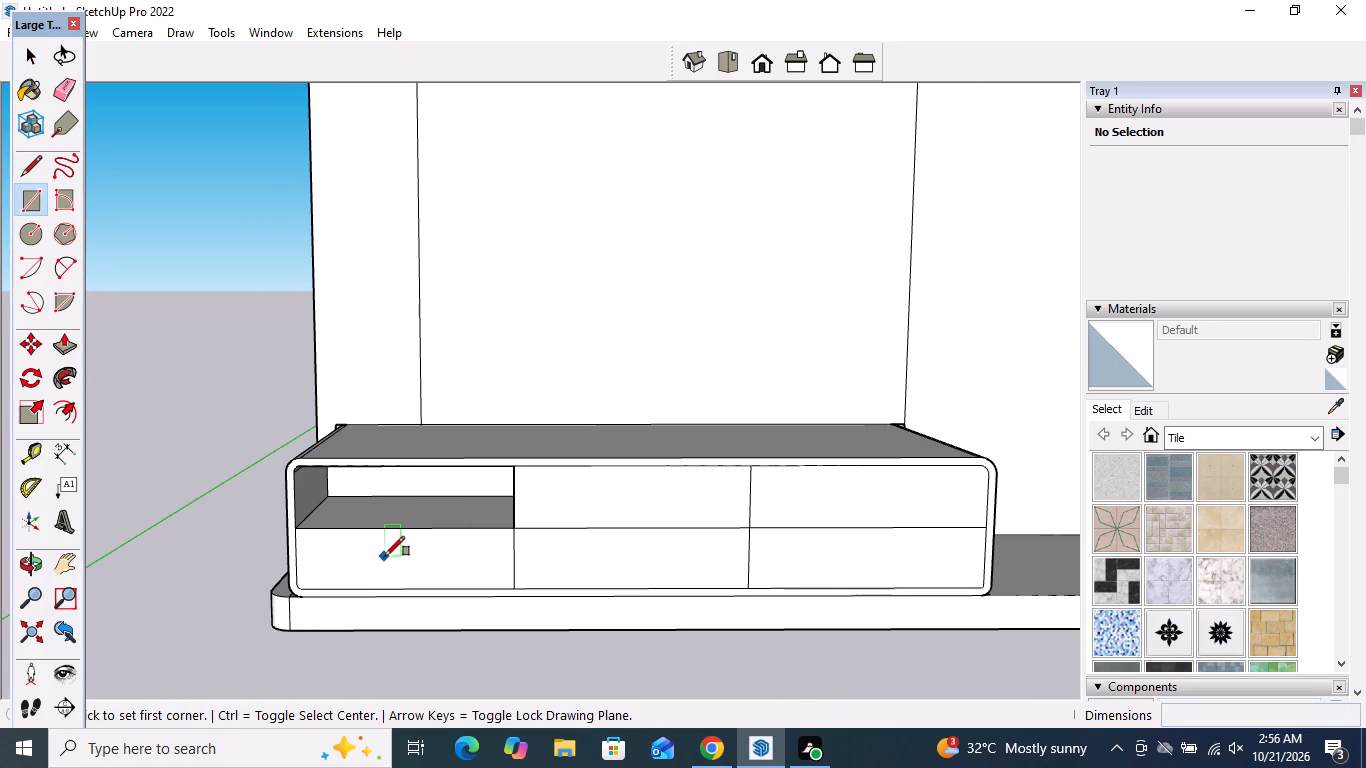
scroll(385, 556, up, 8)
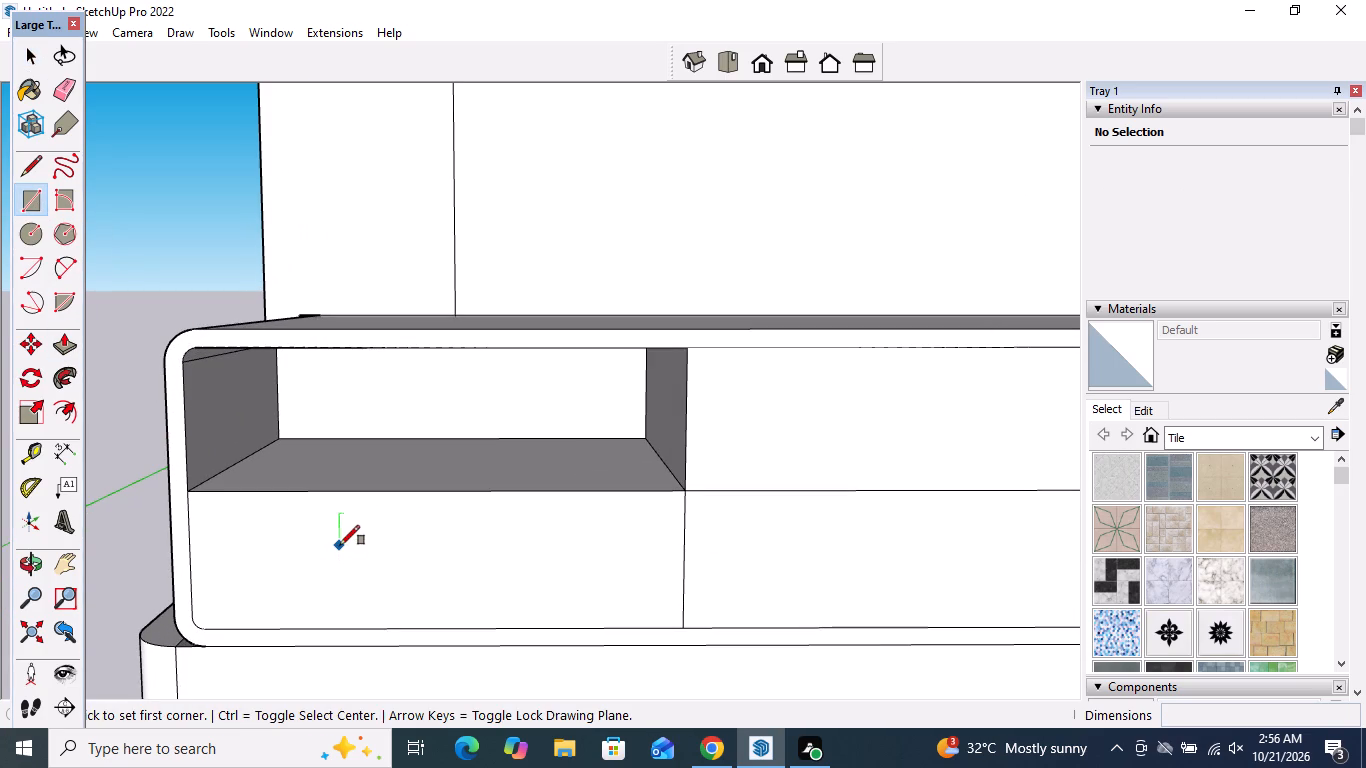
click(339, 544)
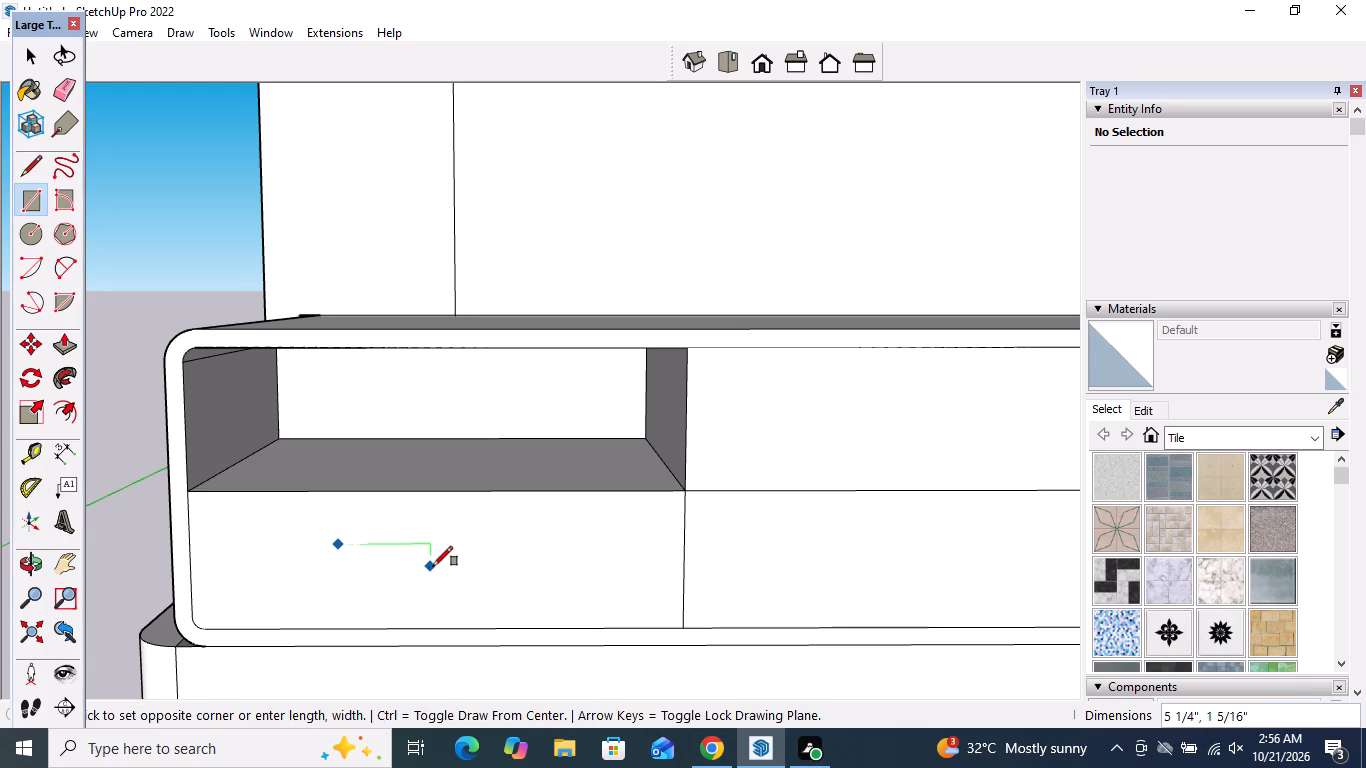
click(492, 557)
scroll(460, 601, down, 10)
key(space)
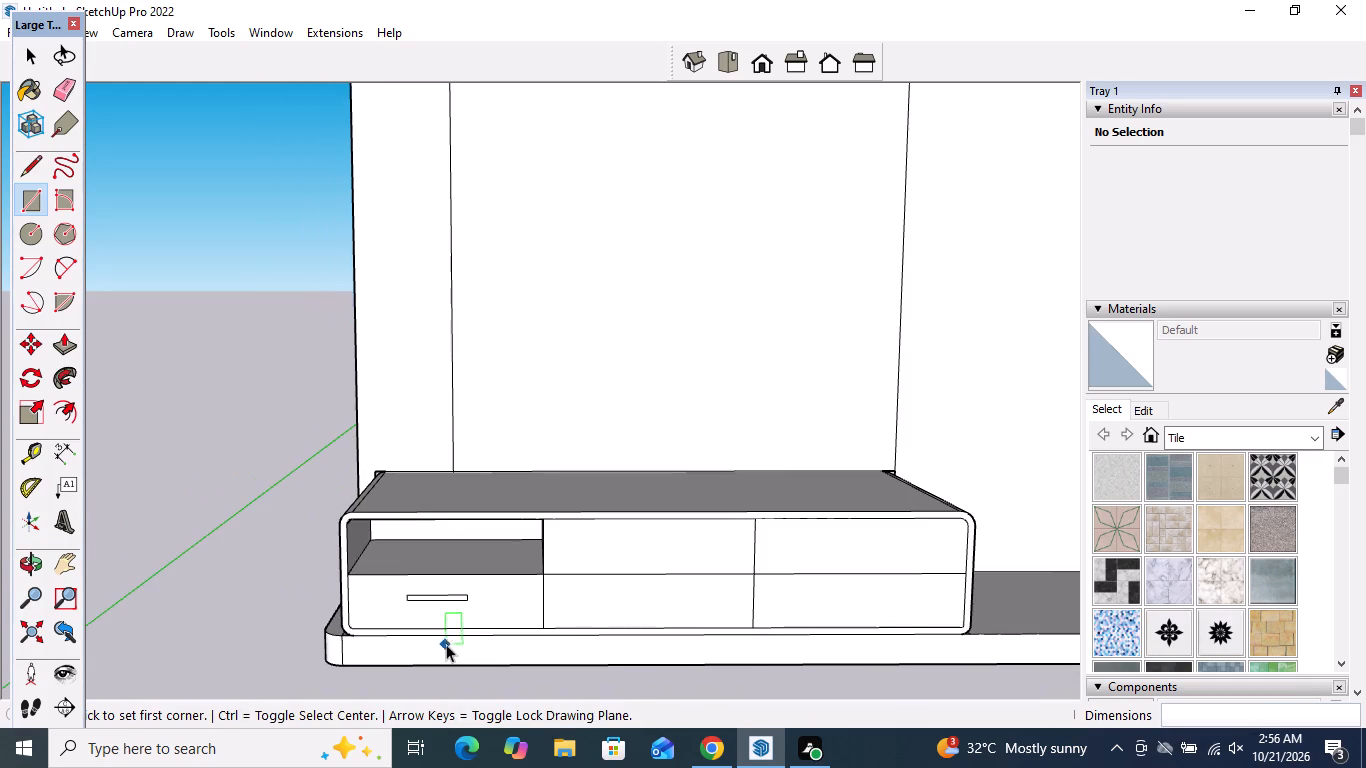
Copy the handle rectangle's four edges about 2' 6 13/16" sideways into the lower-middle compartment.
middle_drag(433, 577, 458, 716)
scroll(409, 558, down, 4)
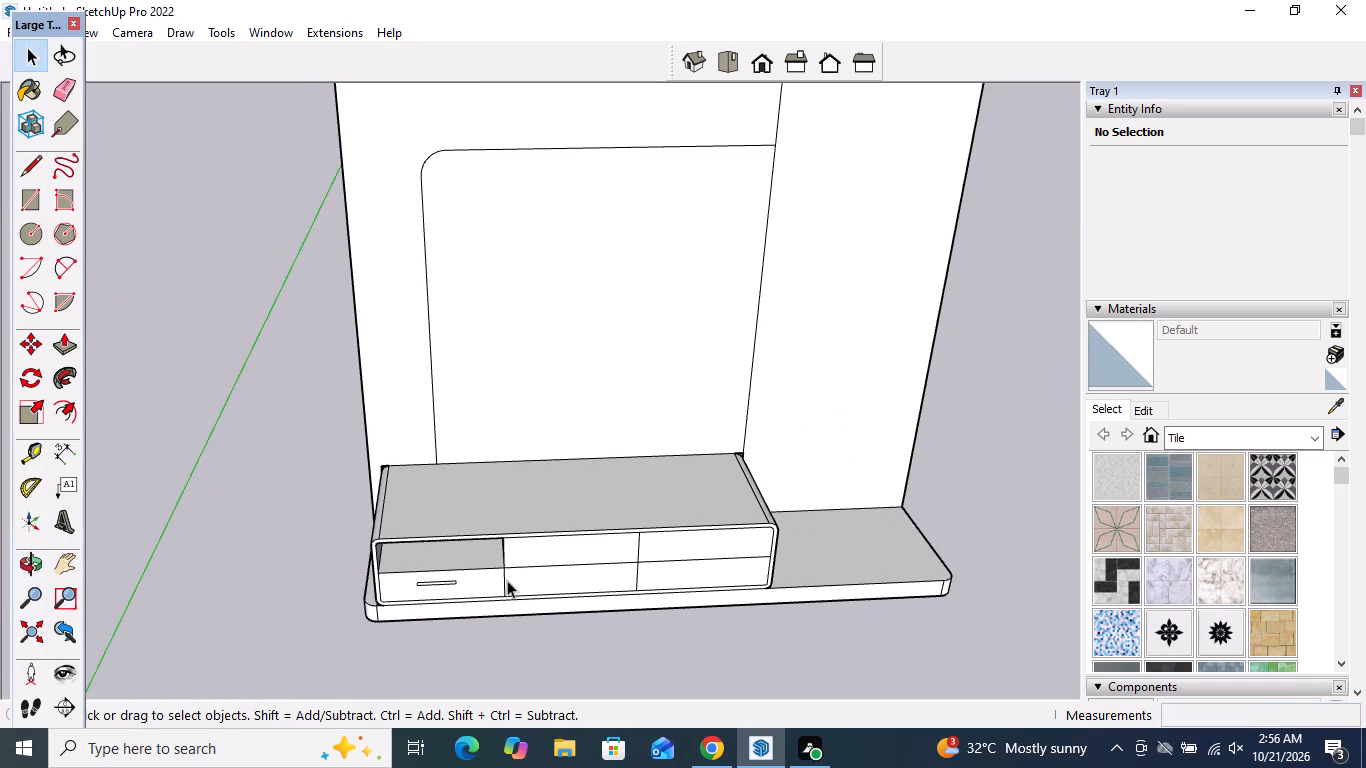
scroll(507, 579, up, 3)
scroll(422, 580, up, 15)
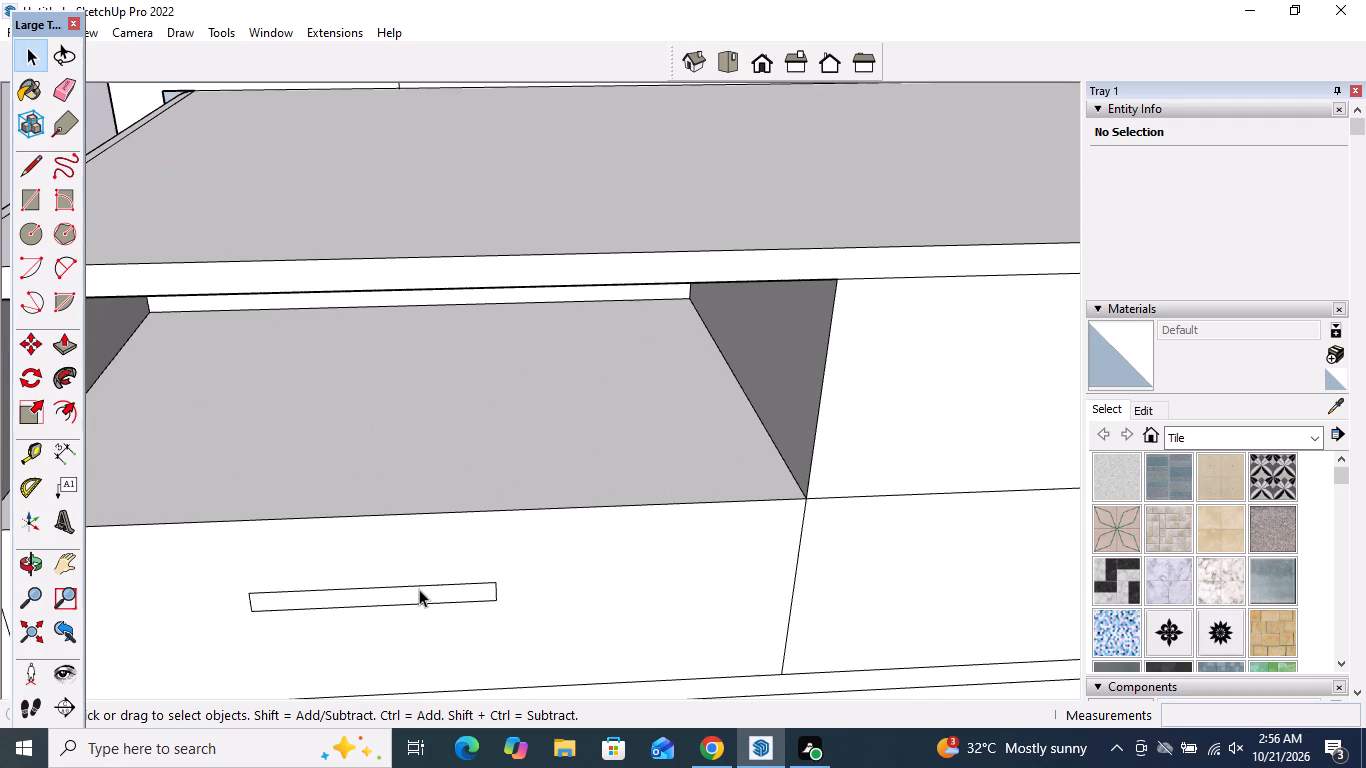
double_click(419, 589)
scroll(511, 600, down, 5)
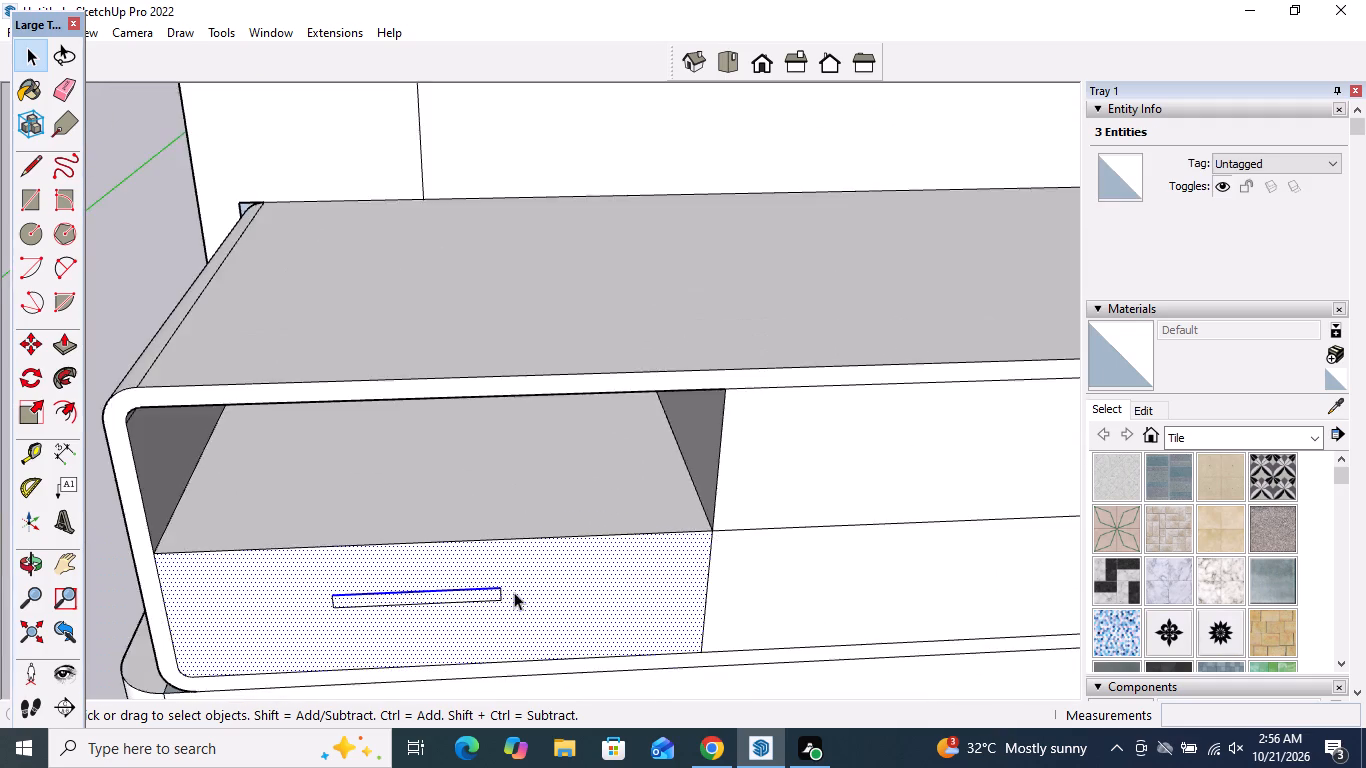
scroll(514, 592, down, 4)
click(221, 596)
scroll(432, 602, up, 9)
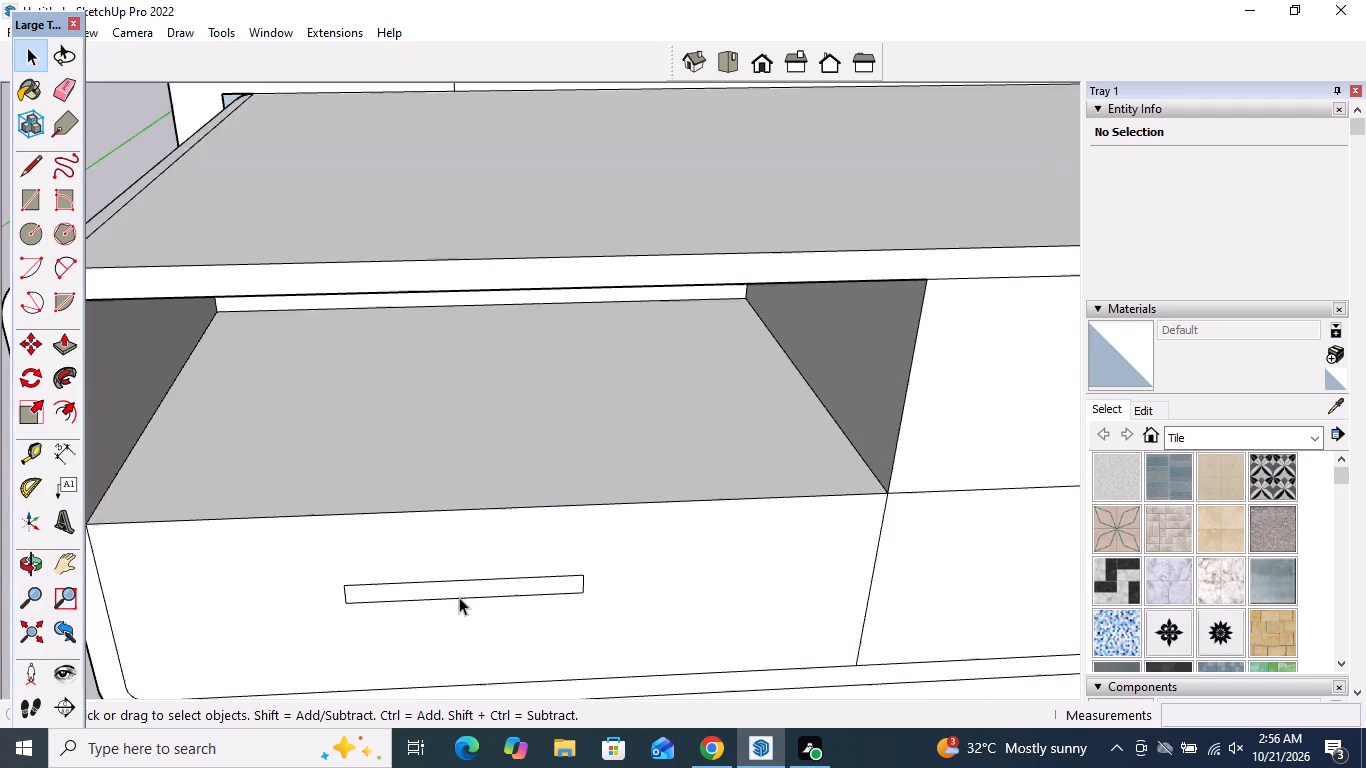
scroll(459, 597, up, 3)
double_click(500, 583)
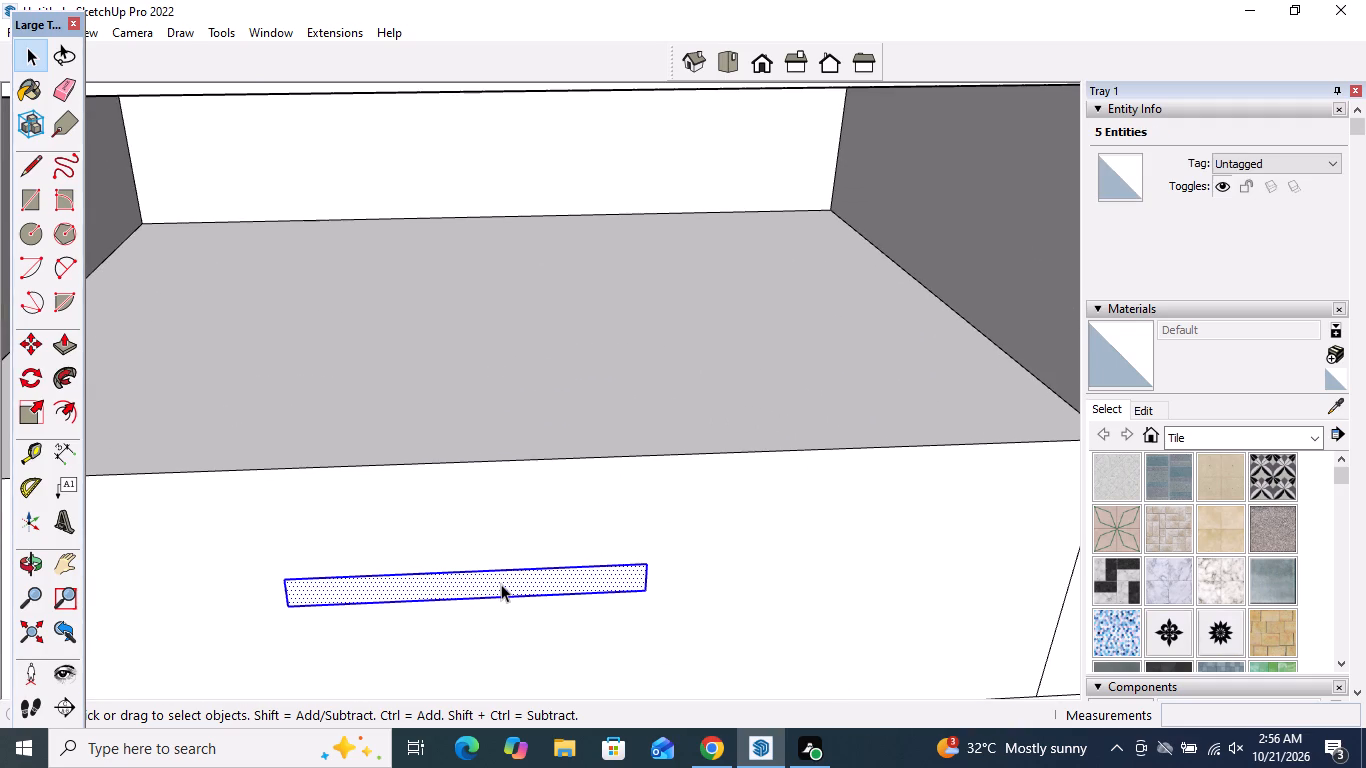
shift+click(501, 584)
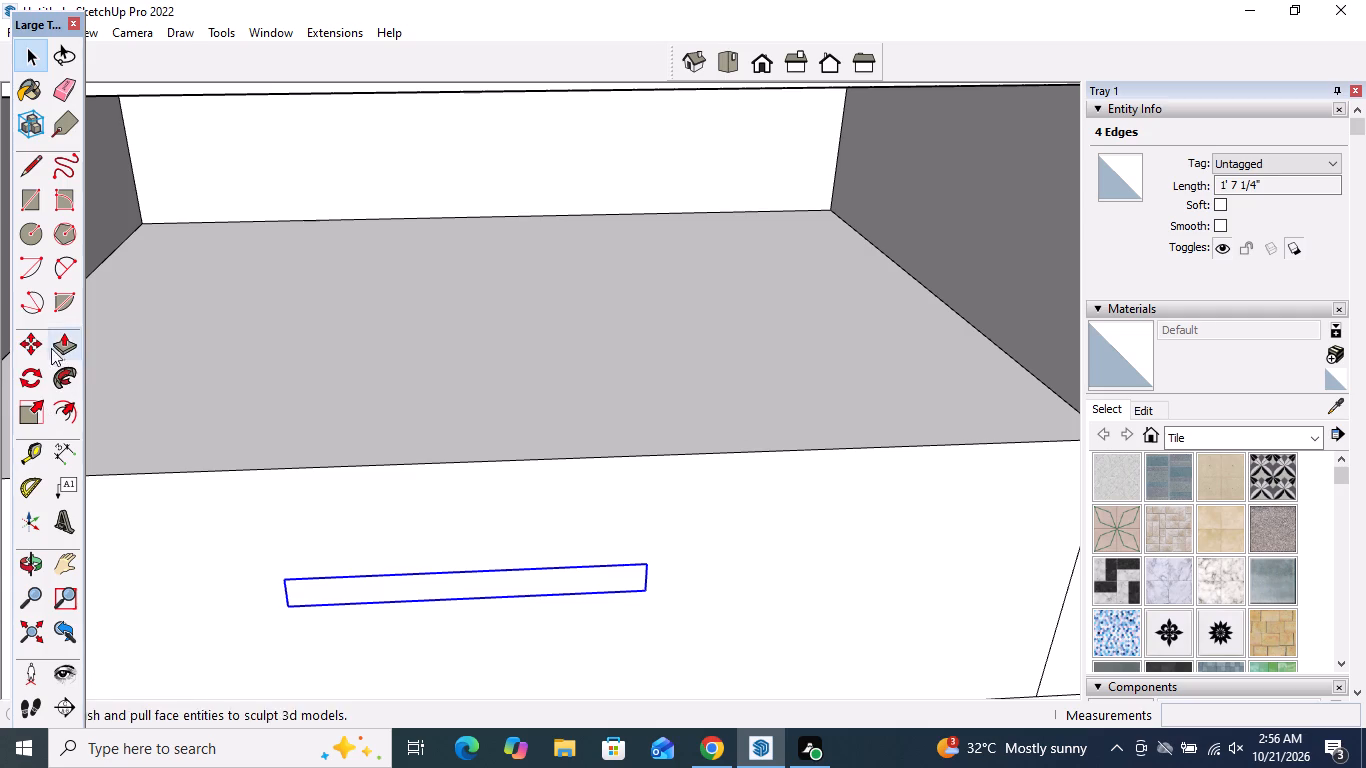
click(31, 352)
scroll(224, 332, down, 4)
scroll(395, 365, down, 4)
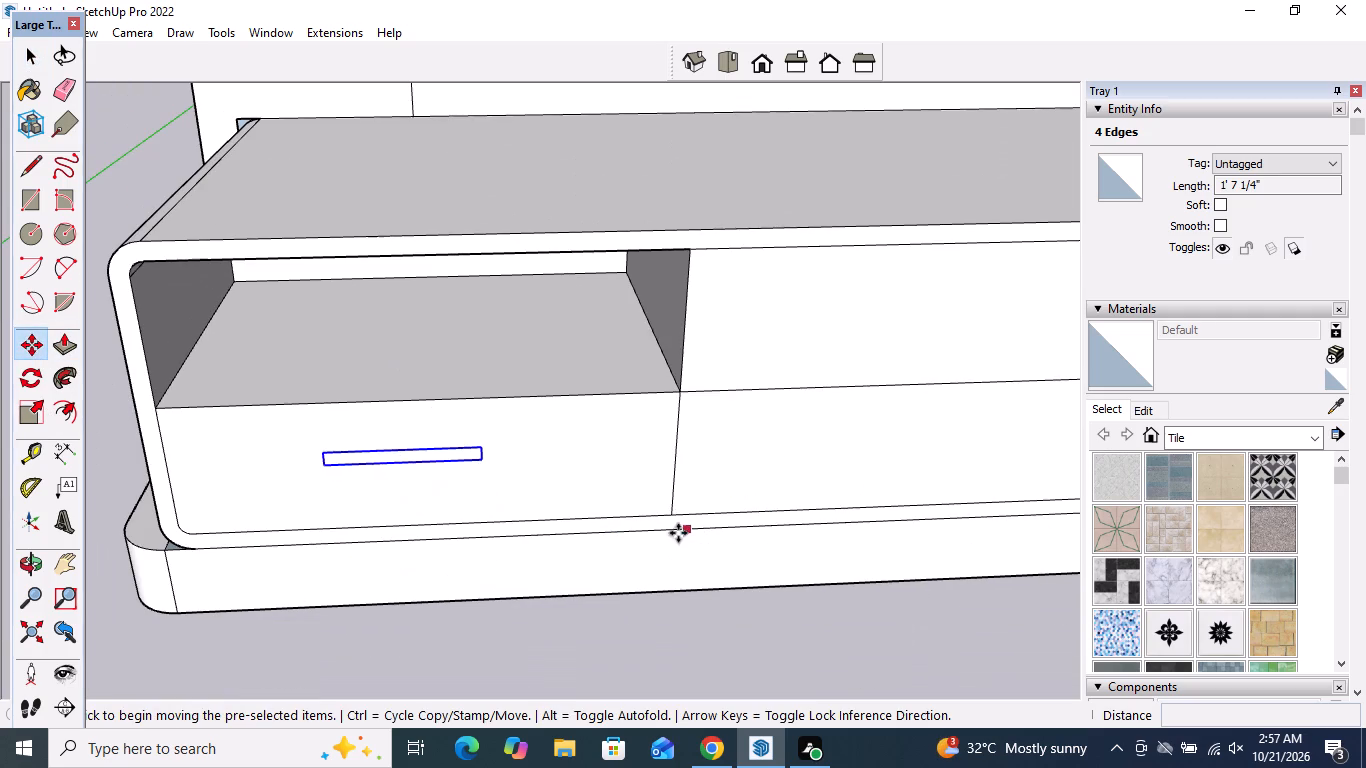
click(669, 511)
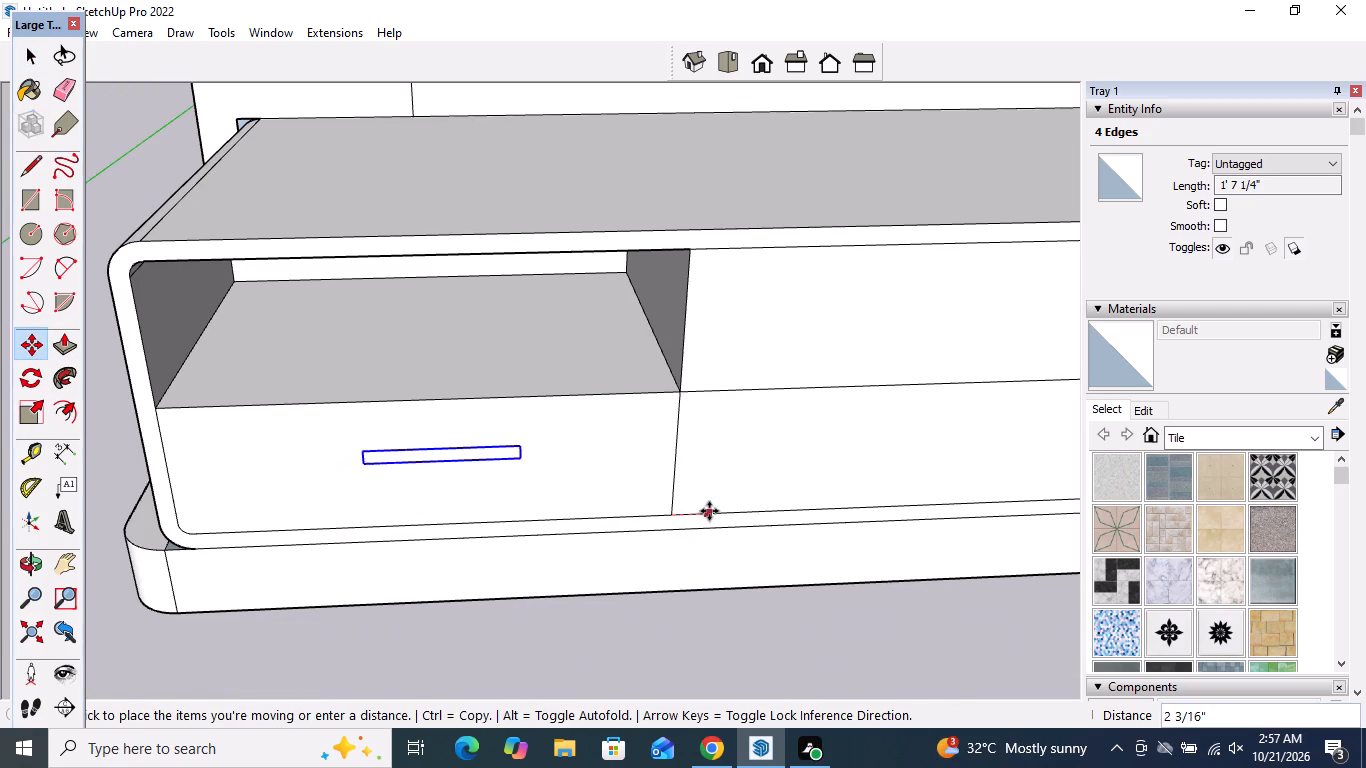
scroll(581, 516, down, 8)
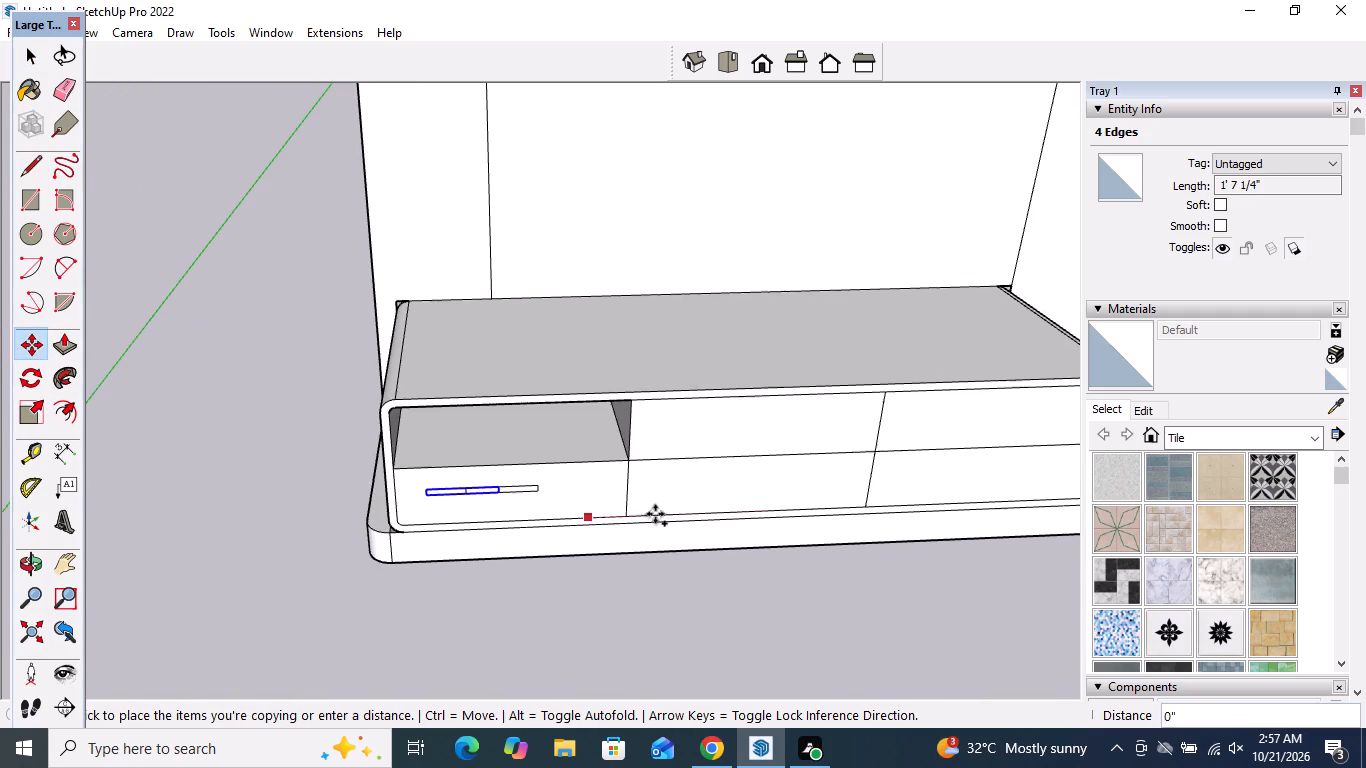
click(865, 505)
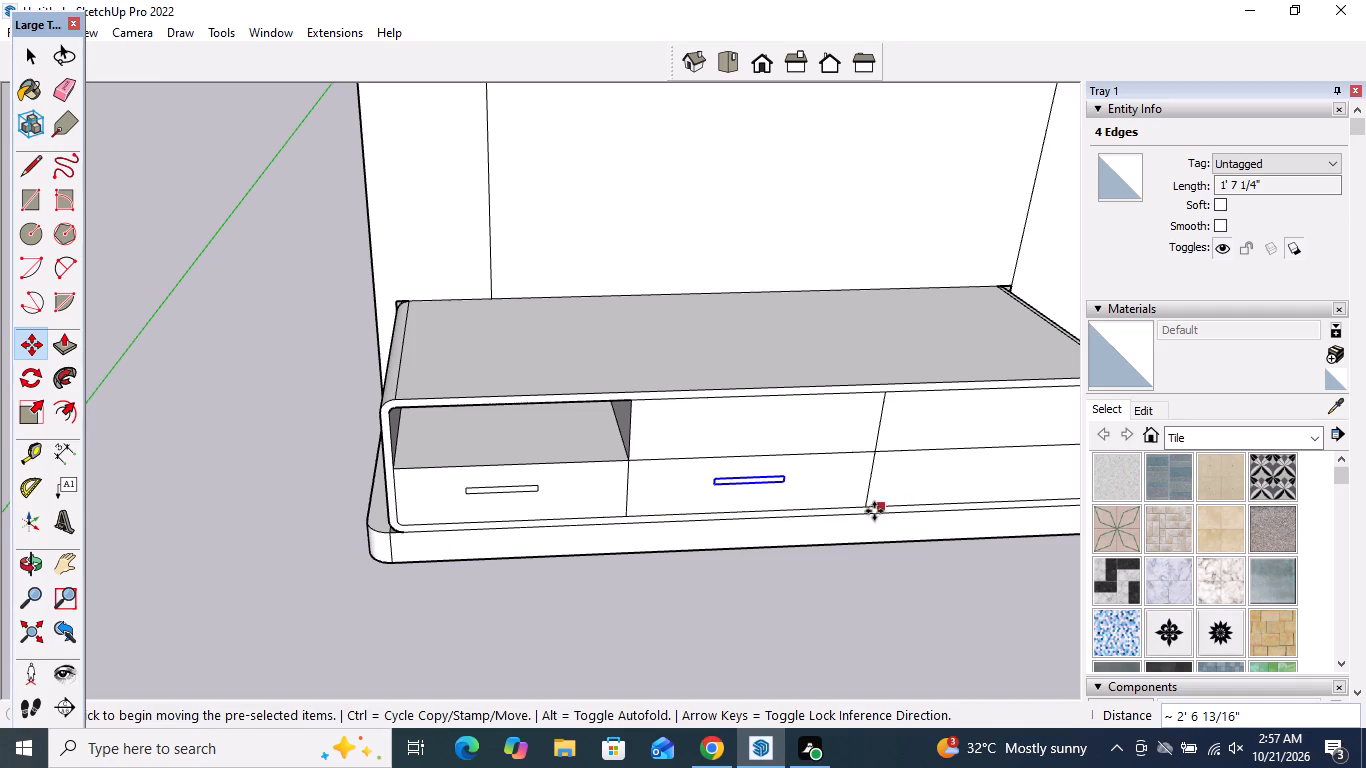
Copy the handle outline from the lower-middle compartment about 2' 6 7/8" sideways into the lower-right compartment.
click(865, 505)
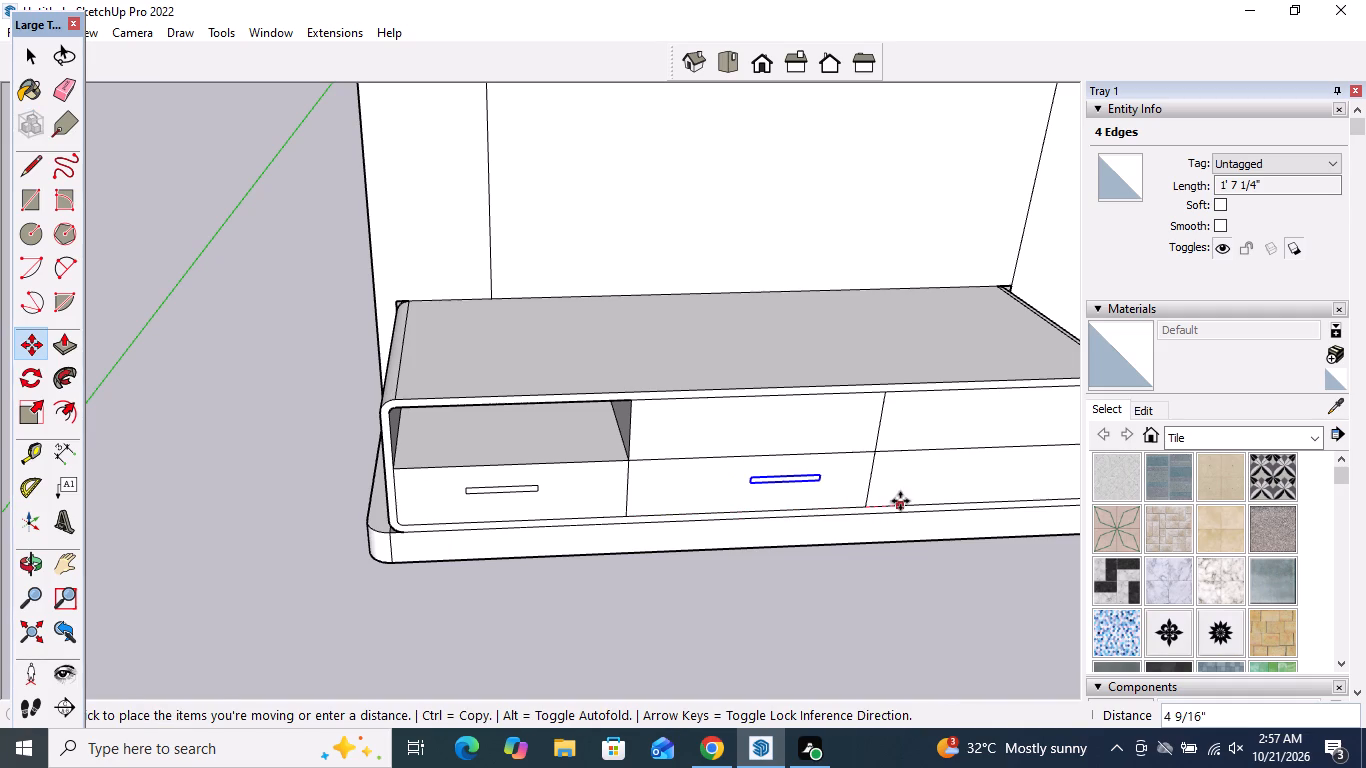
scroll(582, 516, down, 7)
scroll(835, 488, up, 12)
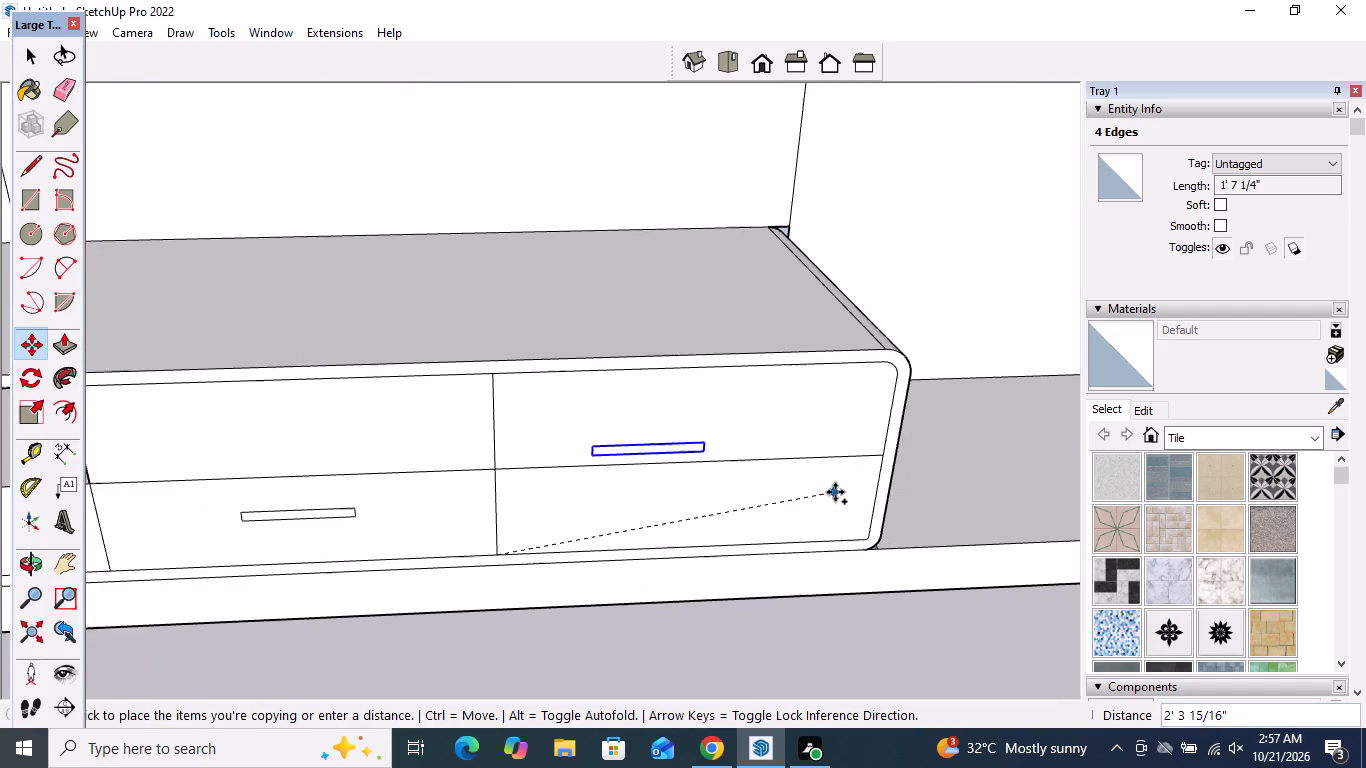
scroll(870, 542, up, 3)
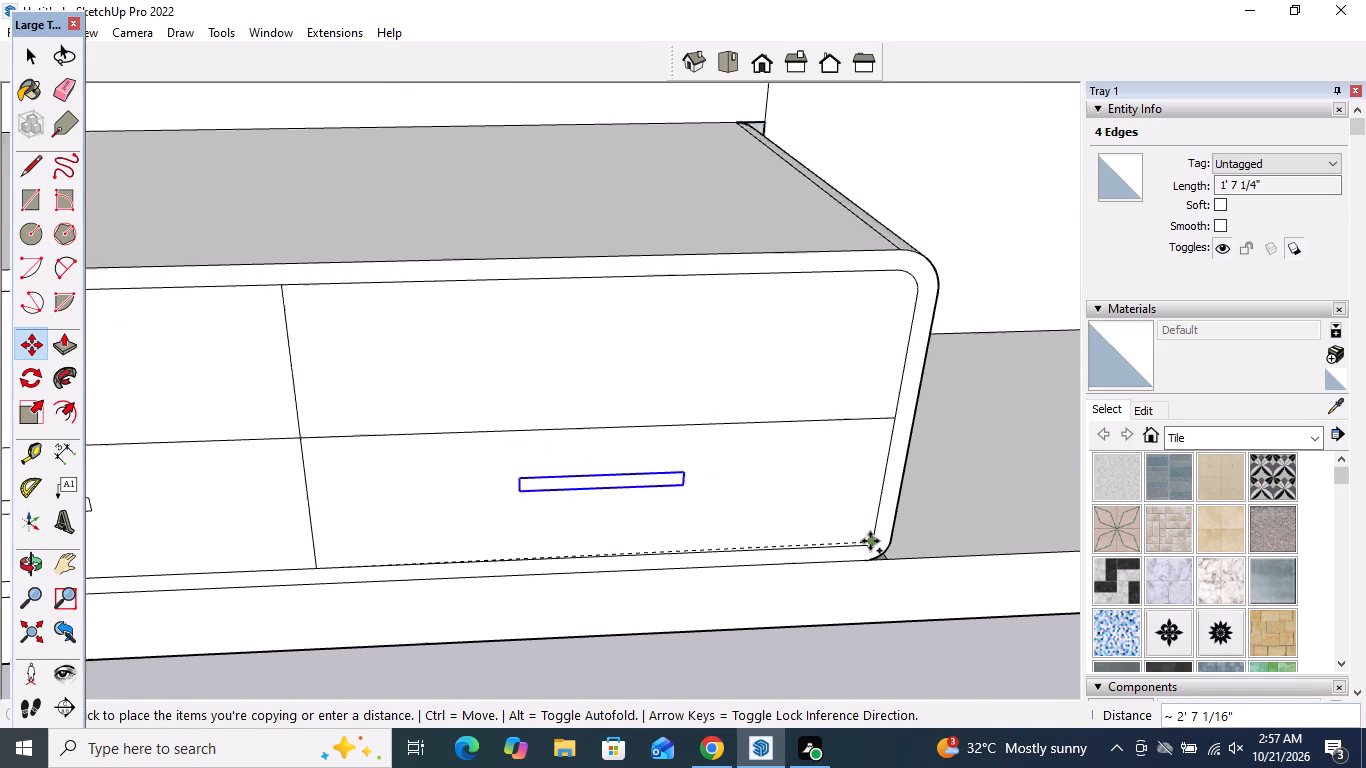
scroll(870, 541, up, 6)
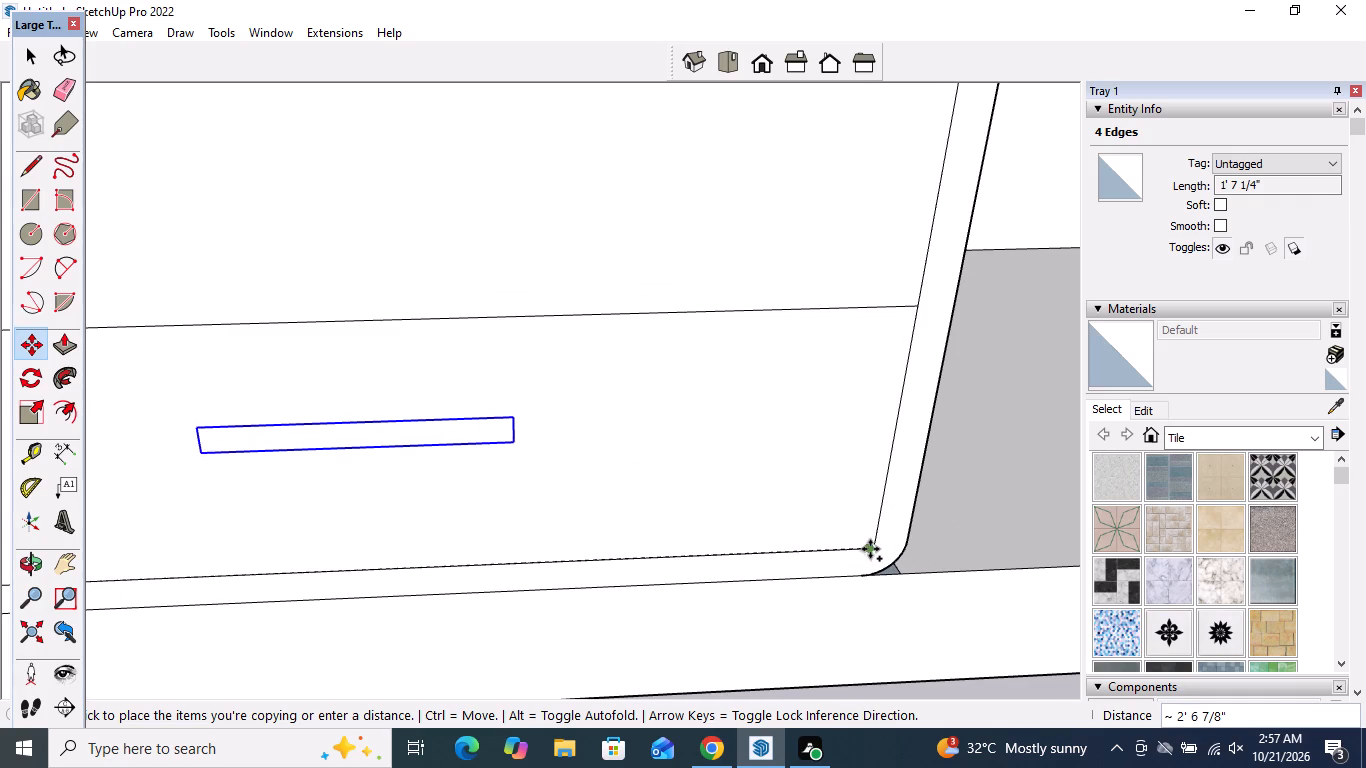
click(870, 549)
Copy the lower-right handle outline about 8 1/8" up into the upper-right compartment.
scroll(869, 536, down, 9)
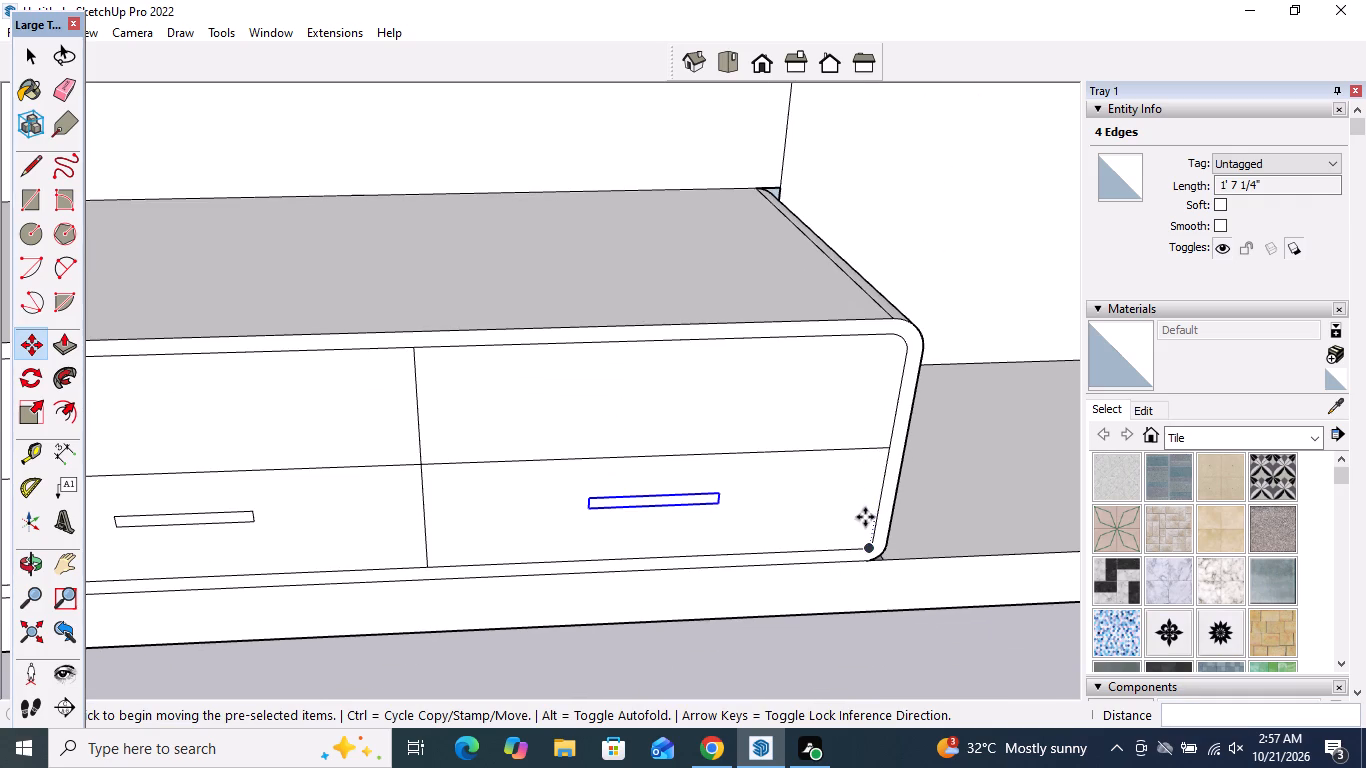
click(867, 550)
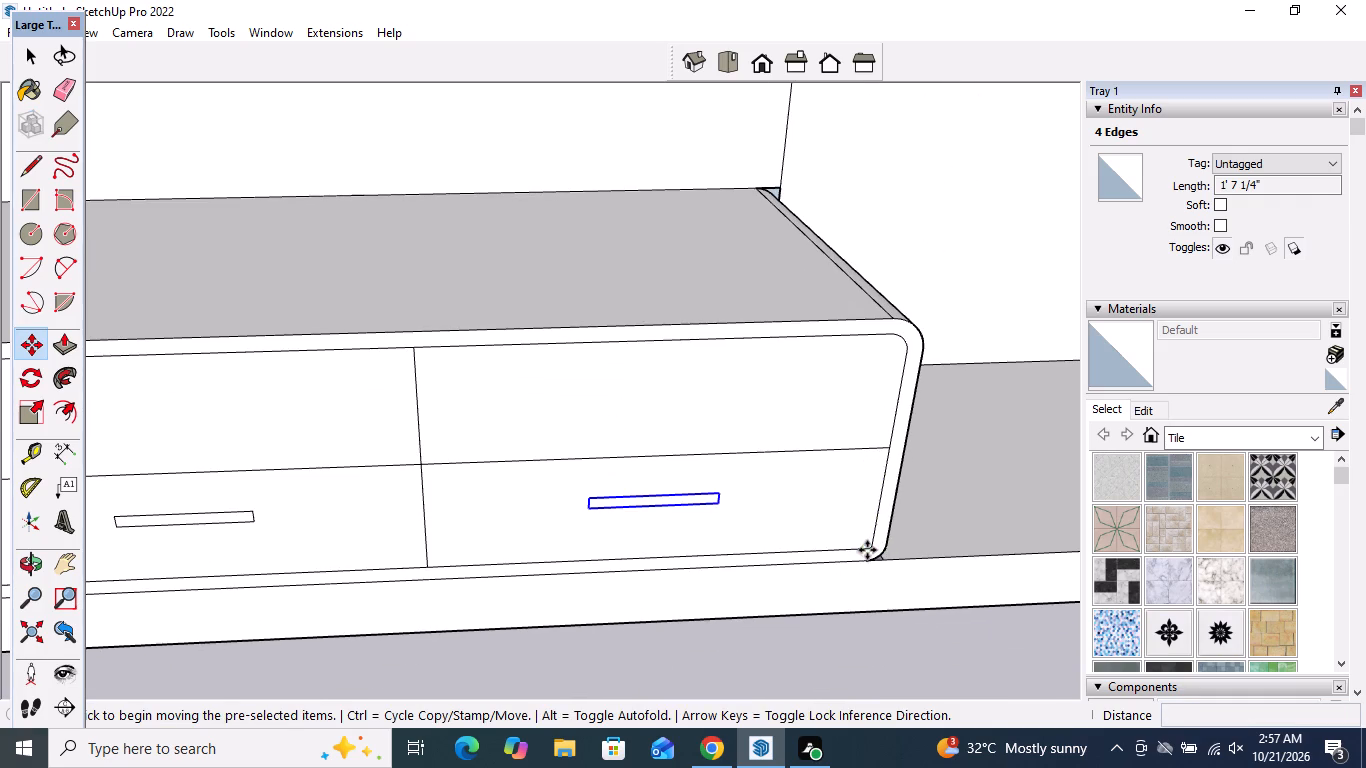
click(888, 440)
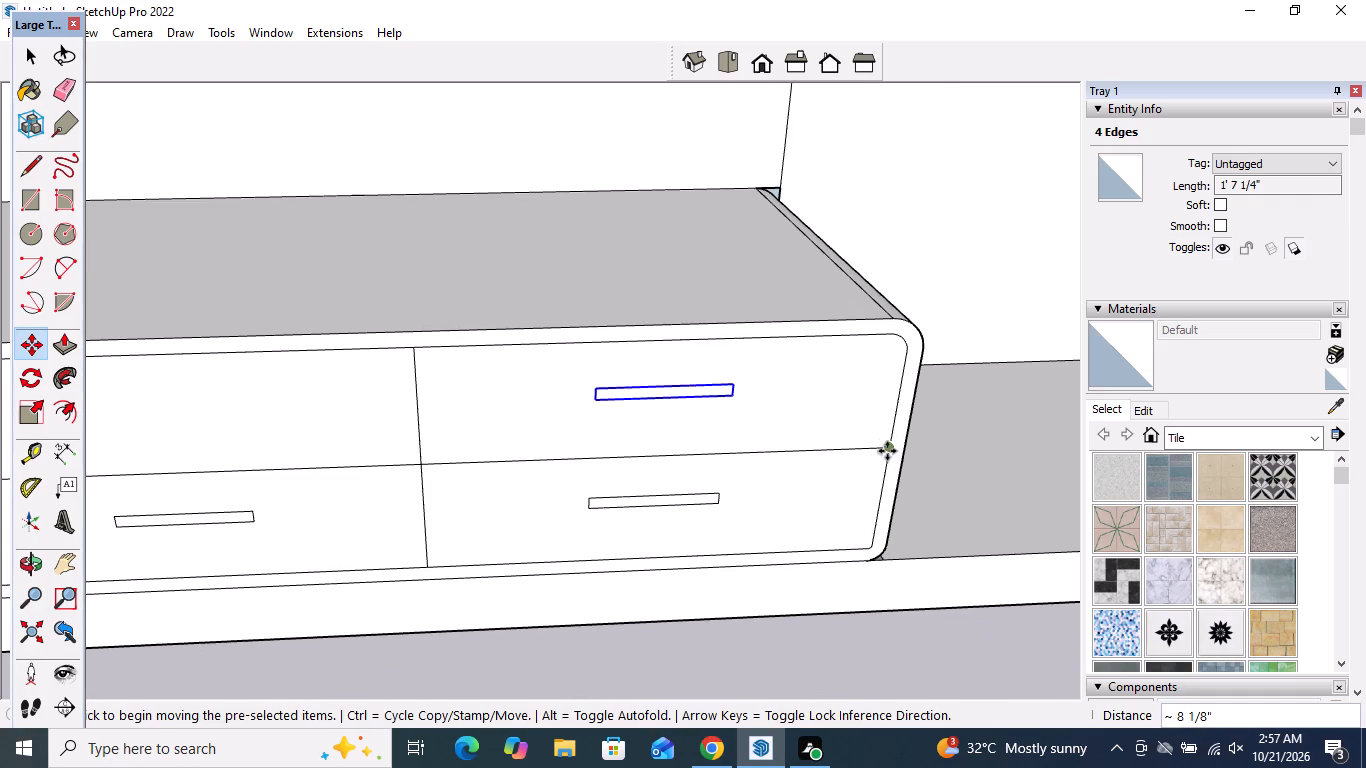
Copy the upper-right handle outline about 2' 7 1/16" sideways into the upper-middle compartment and clear the selection.
drag(888, 444, 875, 450)
click(422, 461)
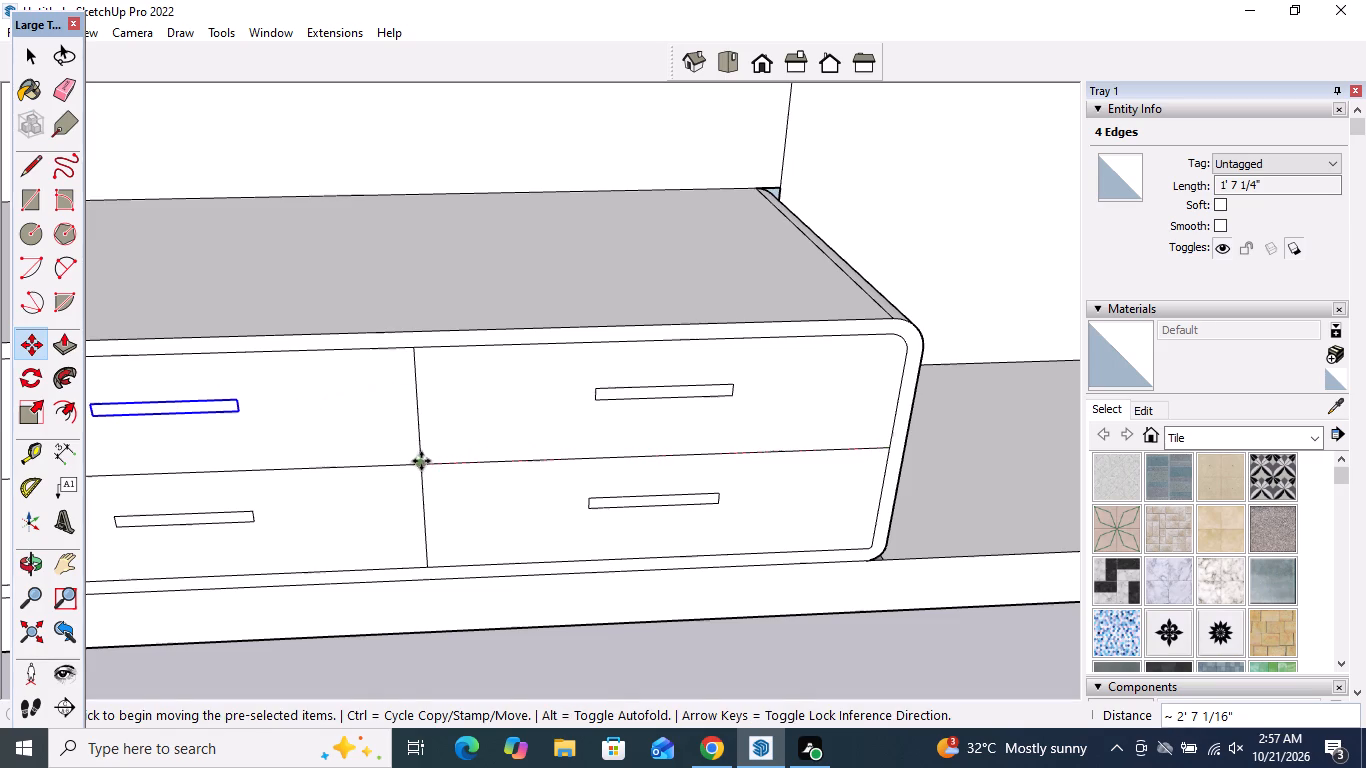
key(space)
scroll(627, 470, down, 11)
click(666, 574)
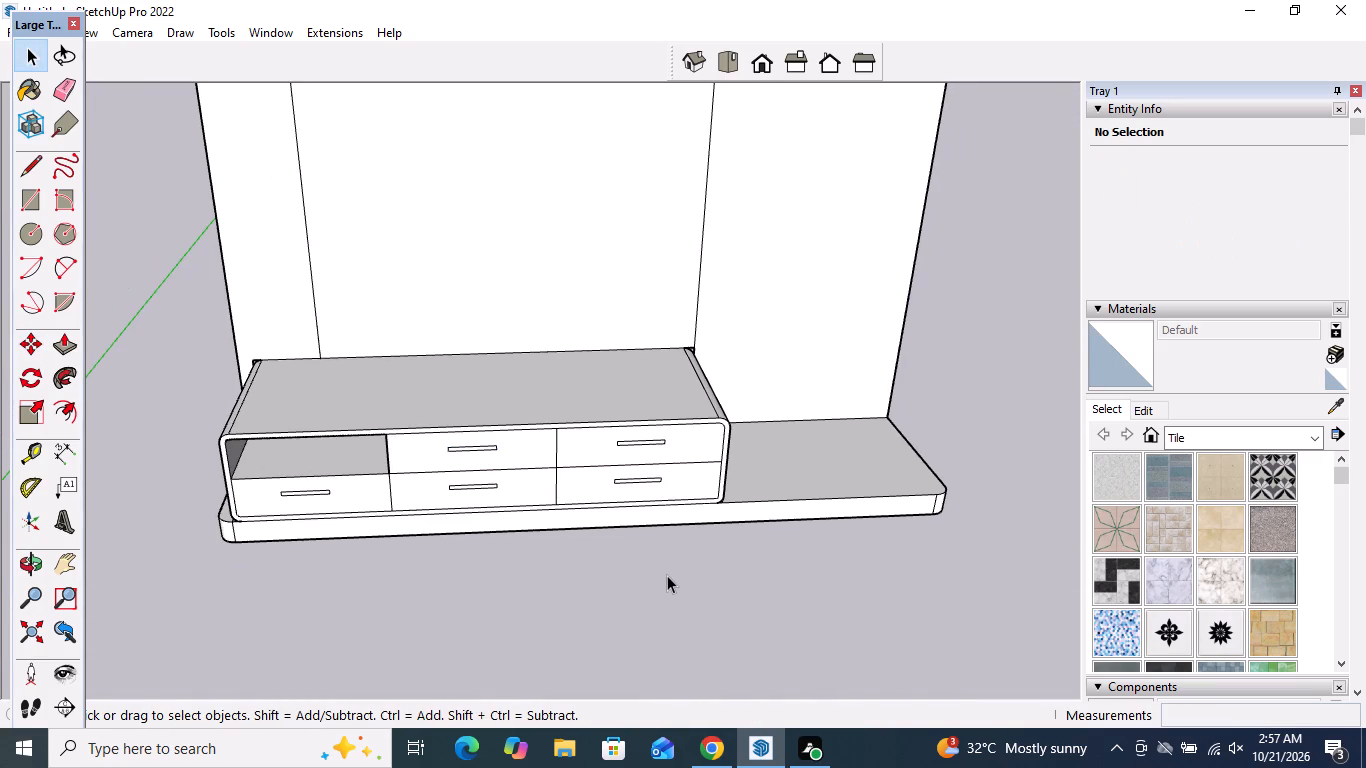
Draw a rectangle about 4 7/16" by 5 1/4" on the exposed base ledge, against the back panel beside the drawer block.
scroll(667, 575, down, 3)
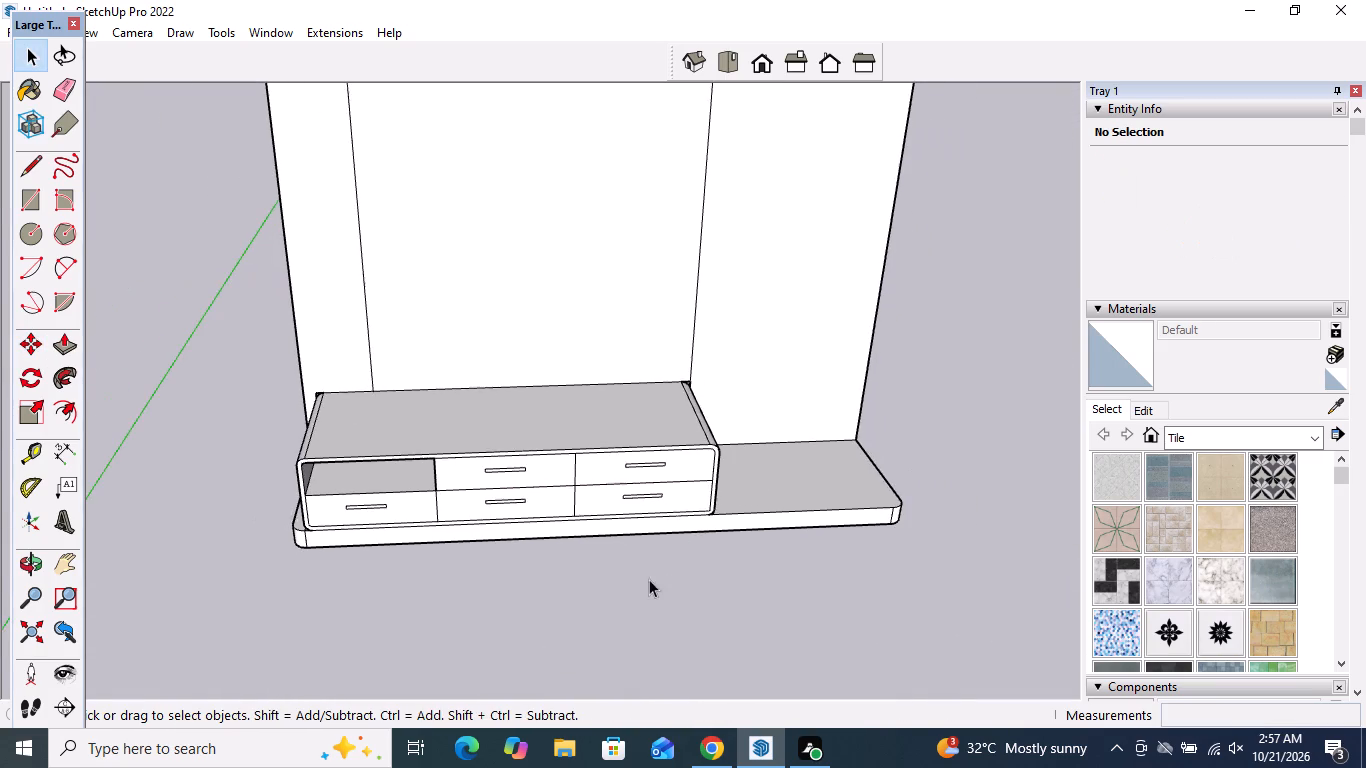
middle_drag(673, 552, 862, 442)
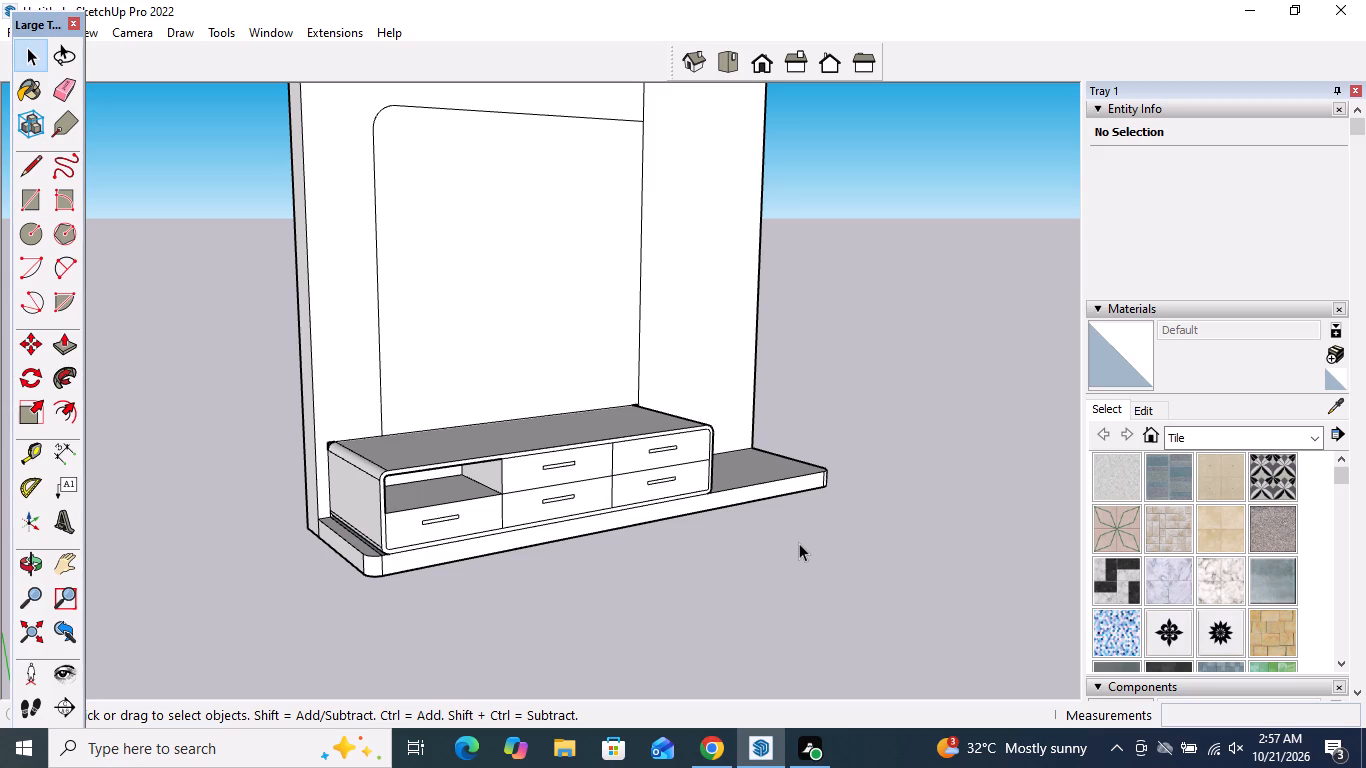
middle_drag(792, 540, 648, 522)
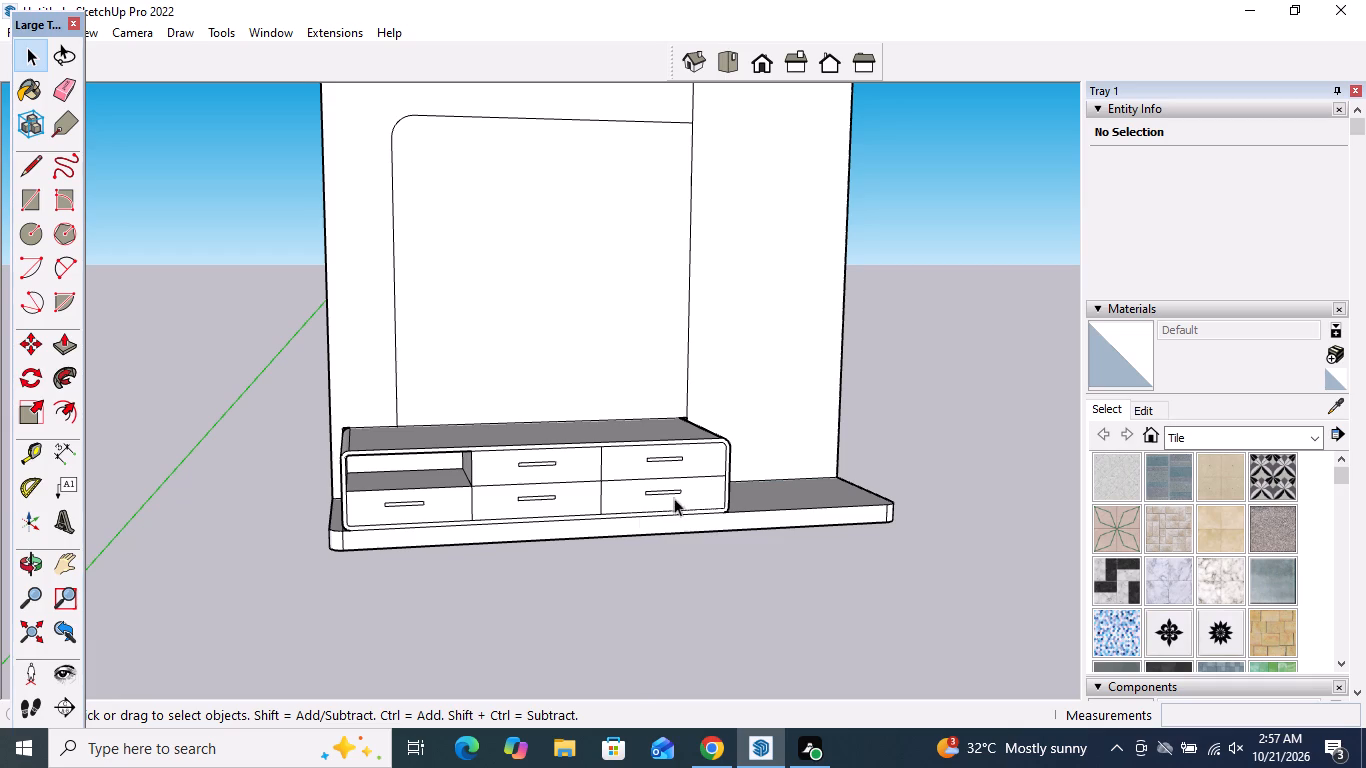
scroll(573, 569, down, 4)
middle_drag(915, 399, 818, 400)
scroll(771, 404, up, 4)
middle_drag(767, 425, 776, 634)
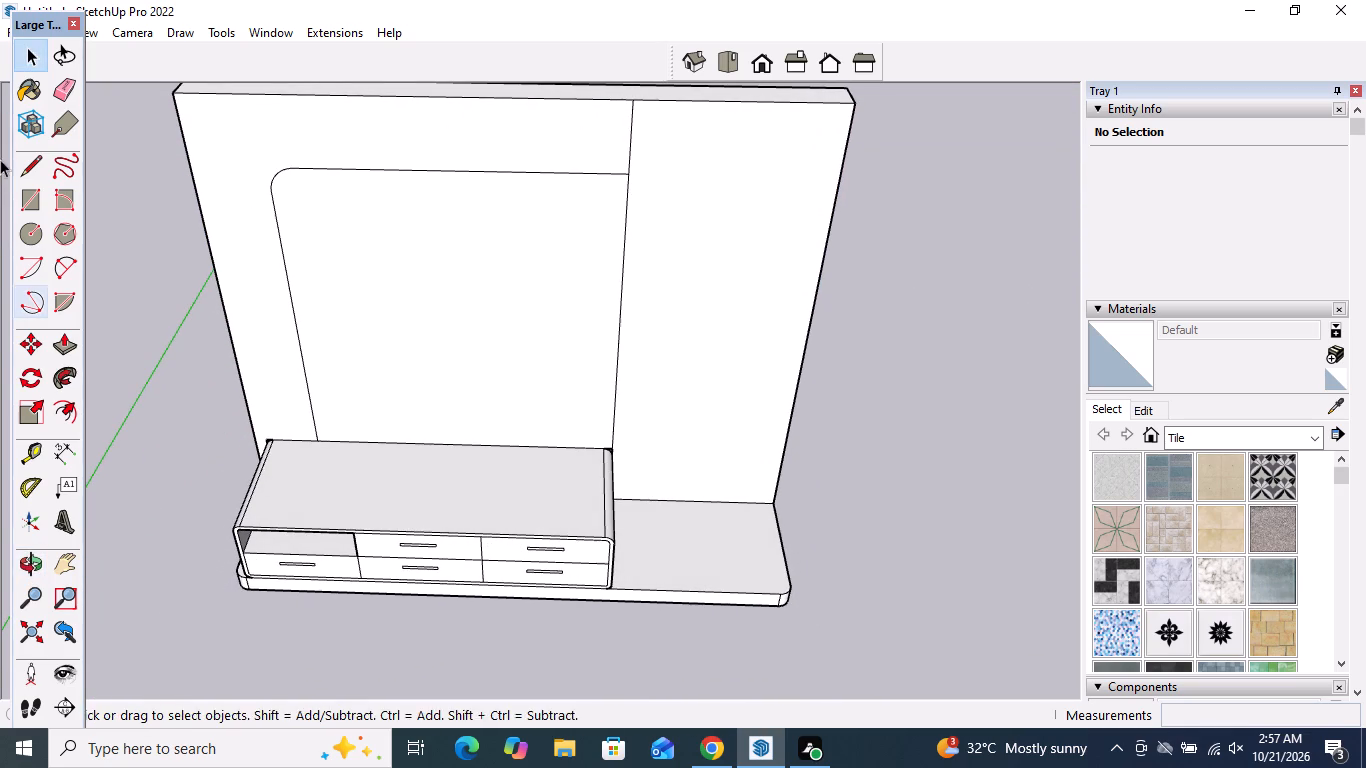
click(25, 203)
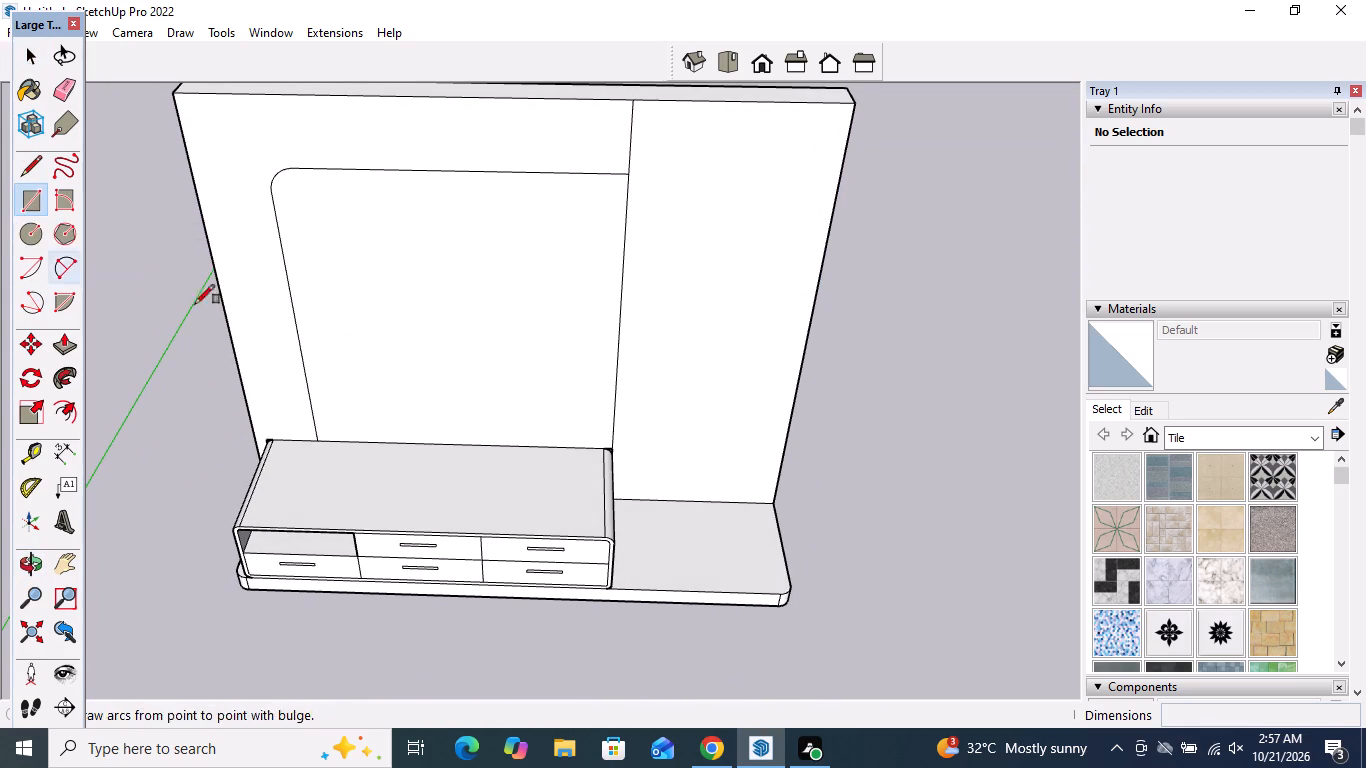
click(740, 501)
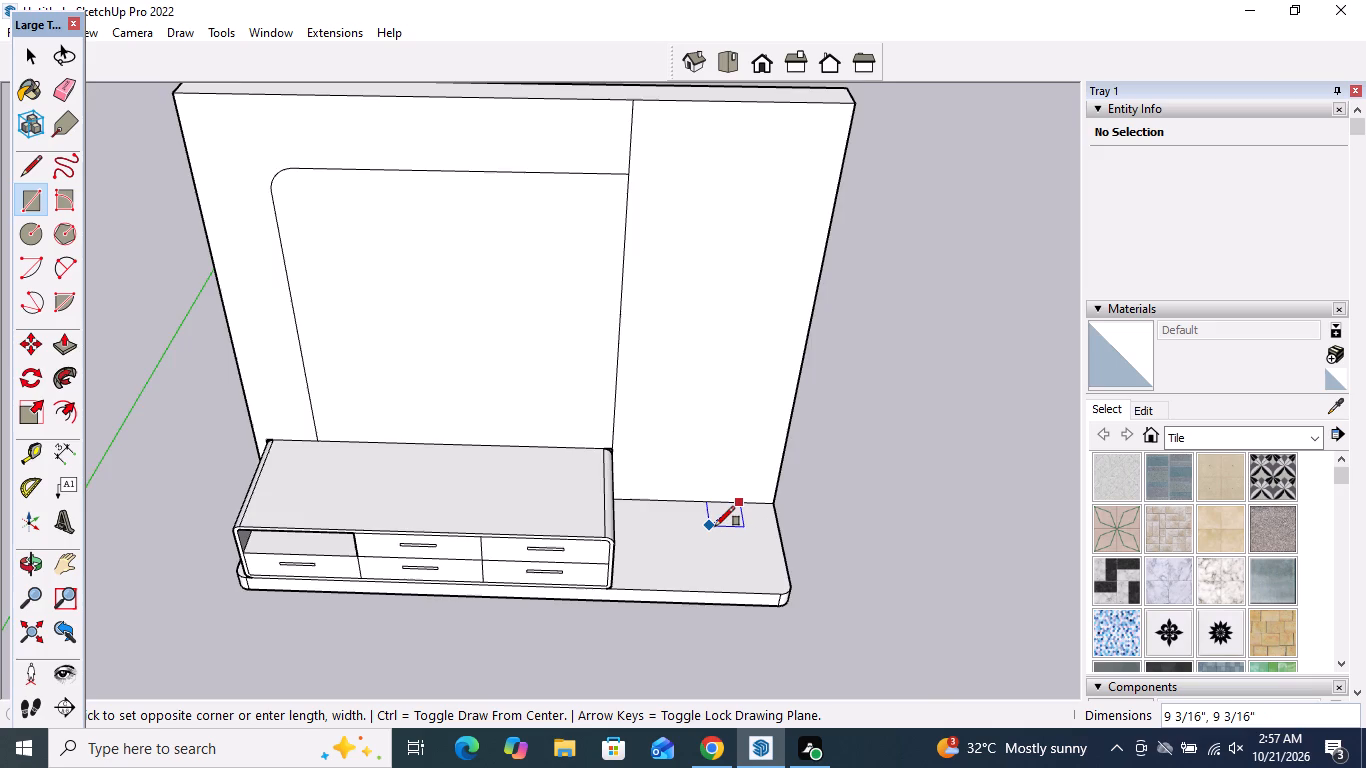
scroll(715, 525, up, 9)
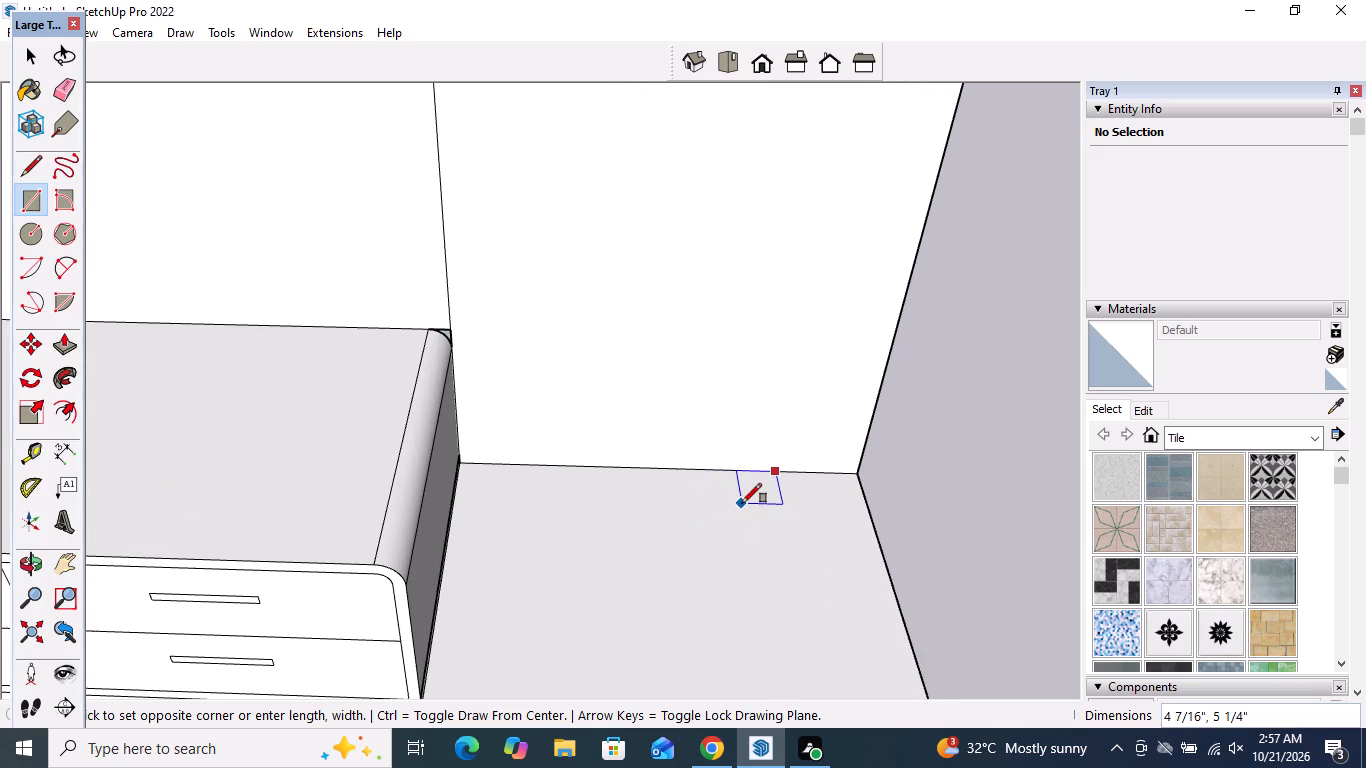
click(742, 503)
key(space)
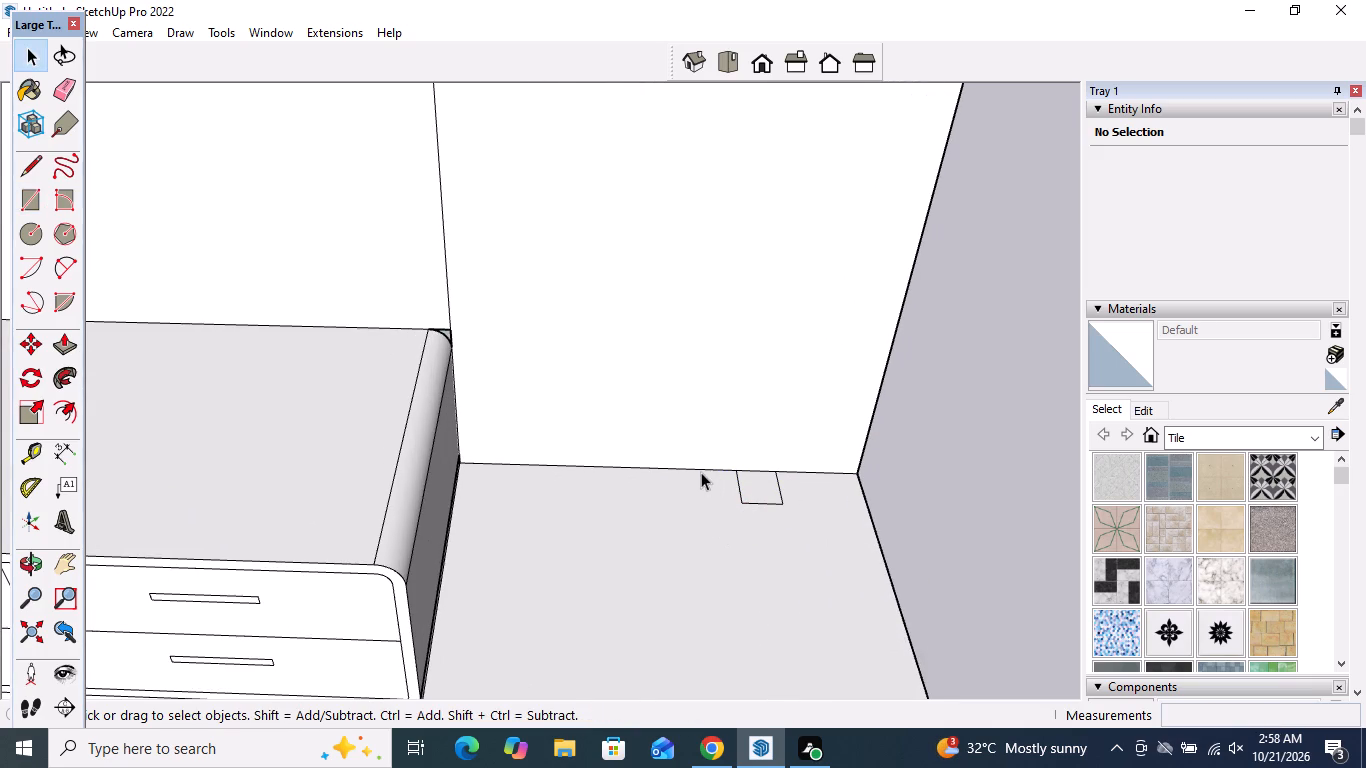
Copy the rectangle's four edges about 6 7/16" along the back panel toward the drawer block, arrayed as three copies.
scroll(701, 471, up, 1)
double_click(768, 492)
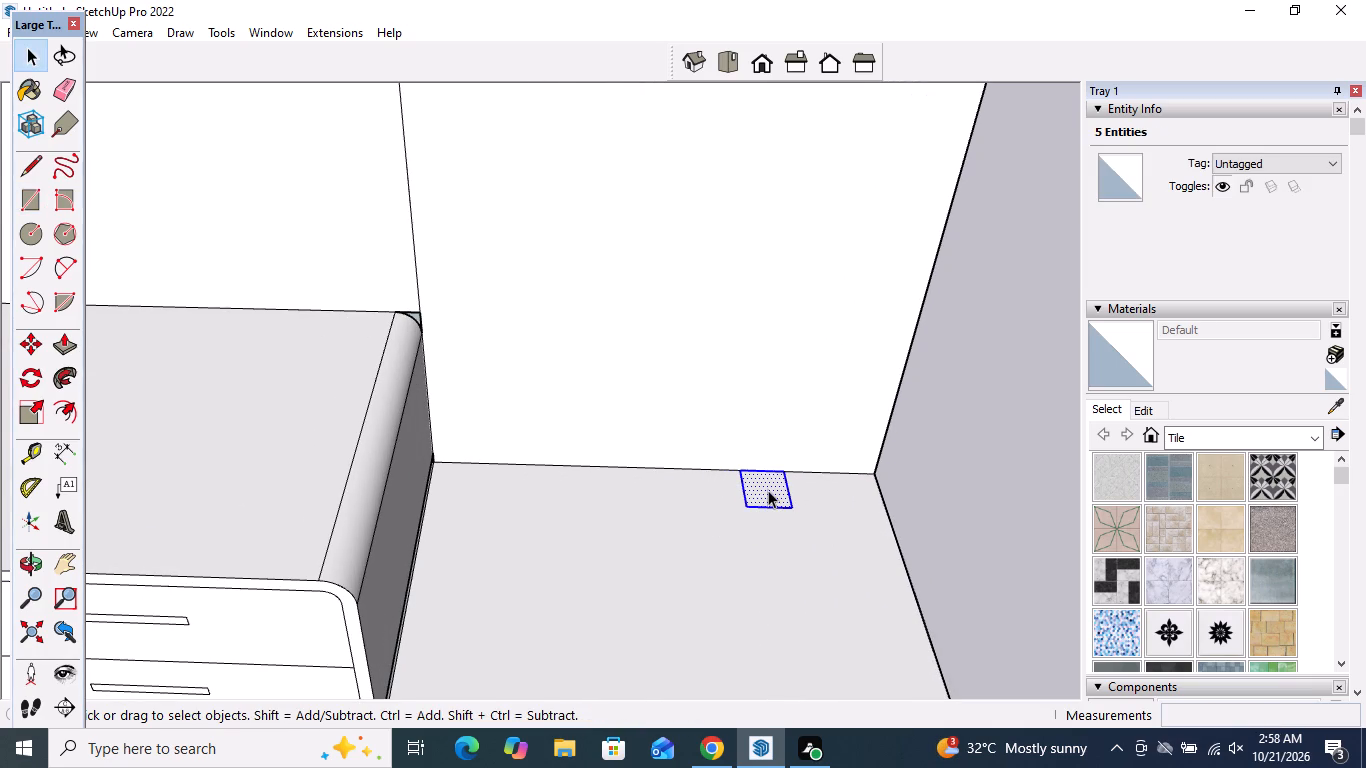
click(768, 490)
click(1010, 480)
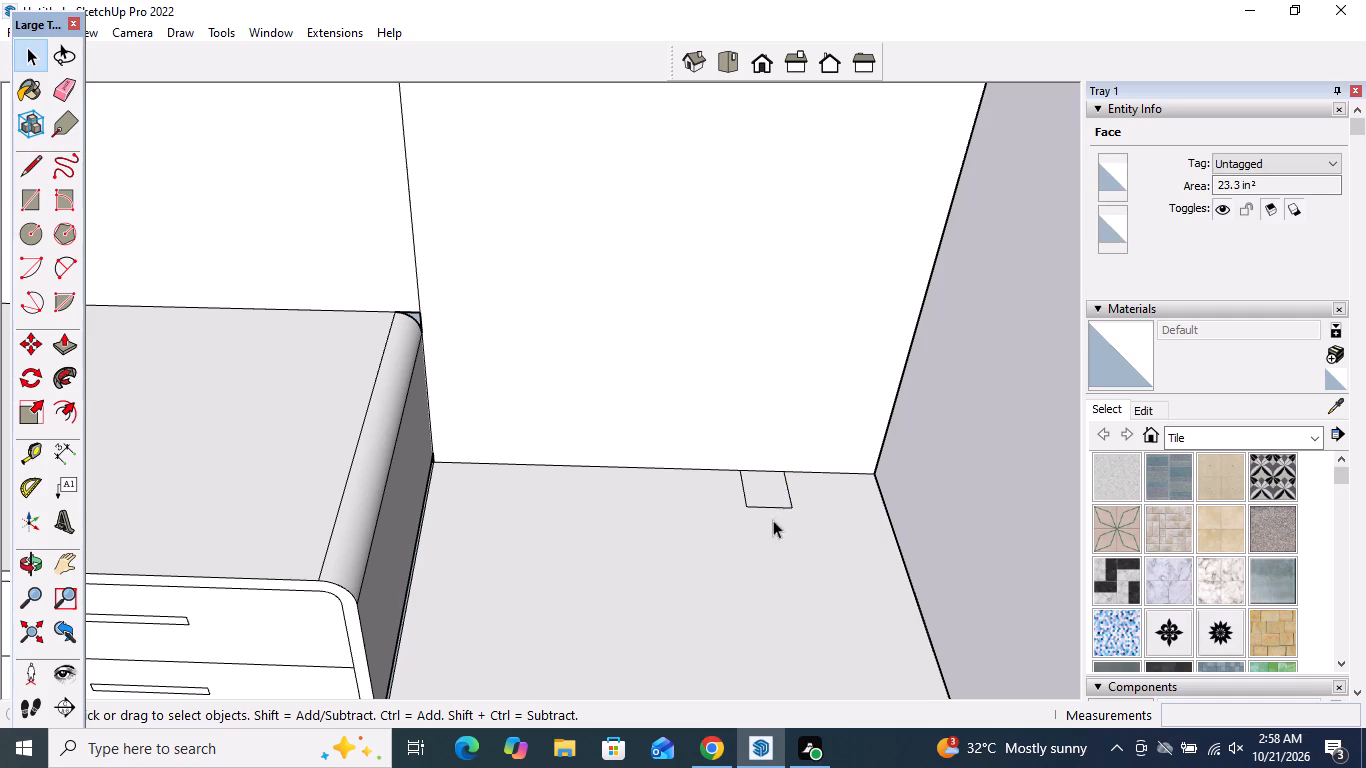
double_click(758, 485)
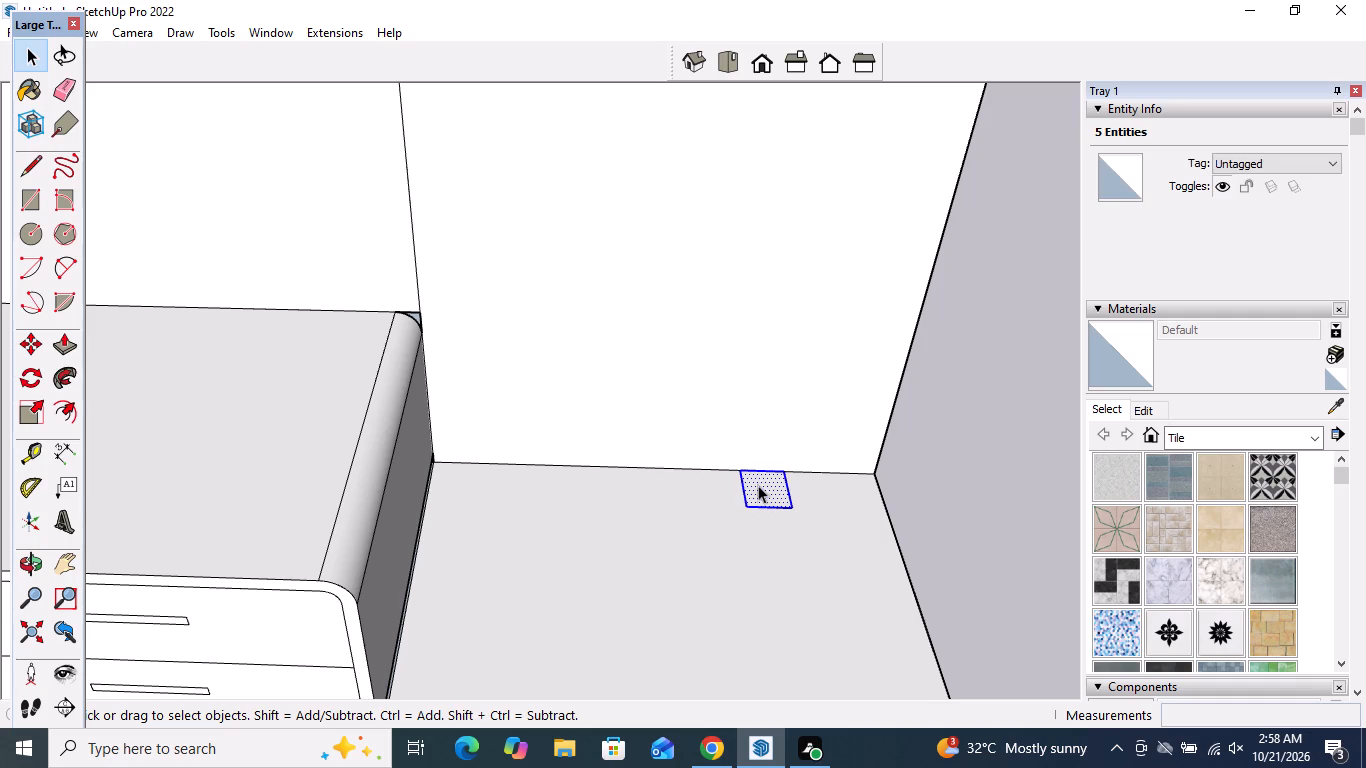
shift+click(761, 486)
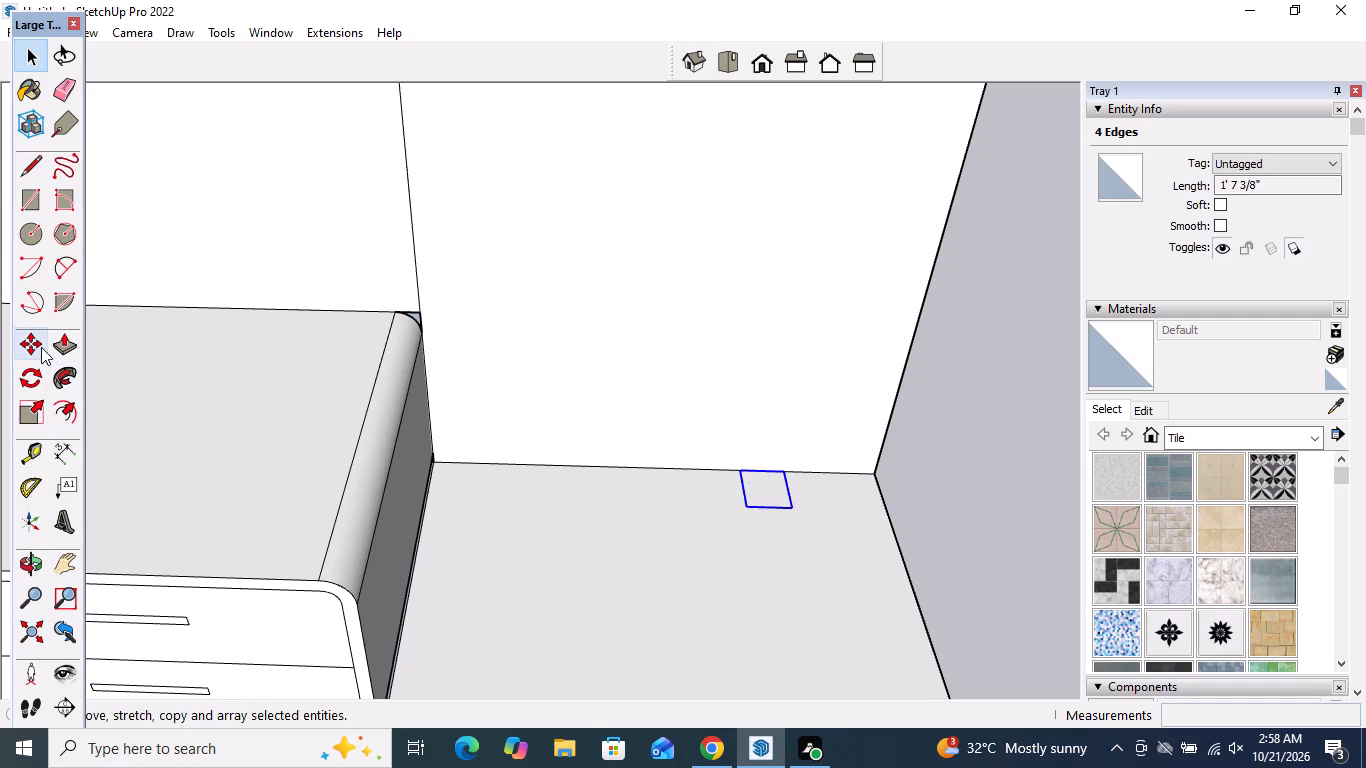
click(41, 344)
click(740, 467)
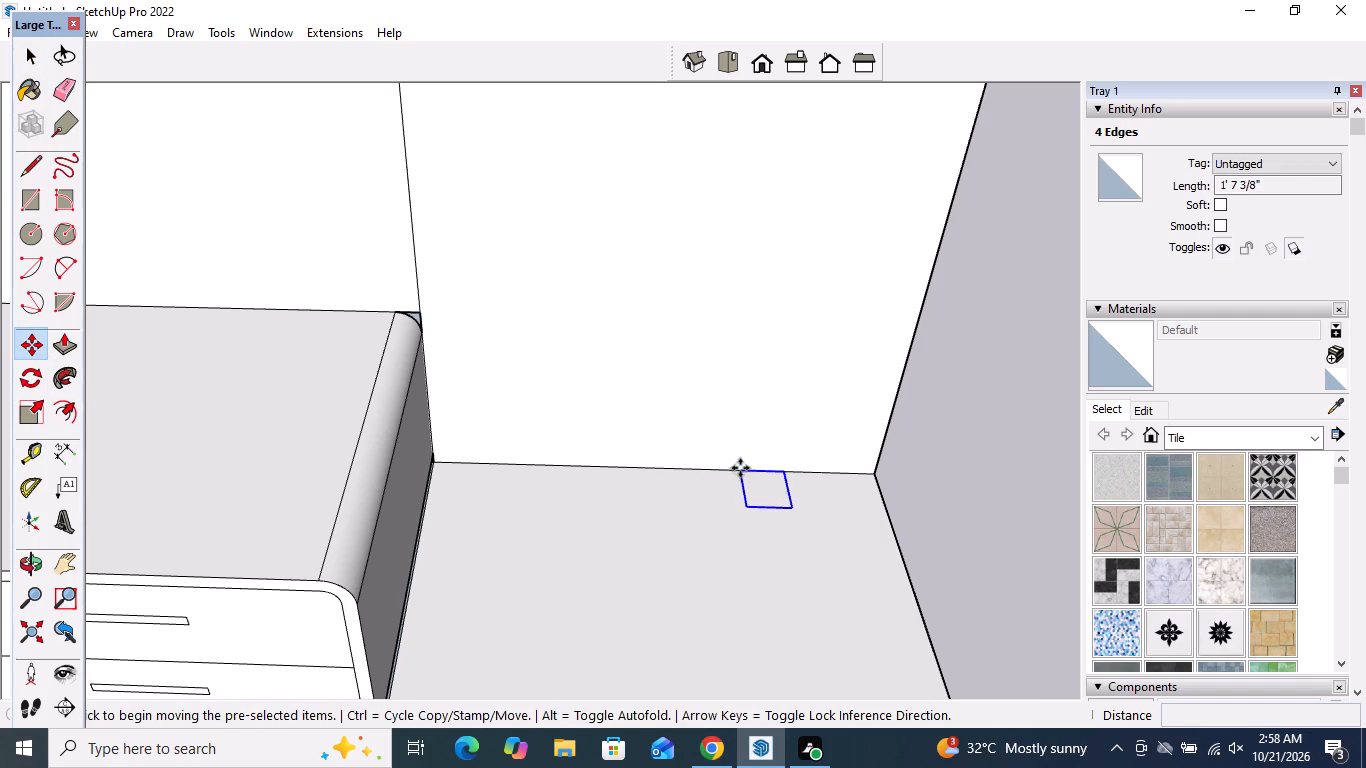
click(677, 467)
key(shift+asterisk)
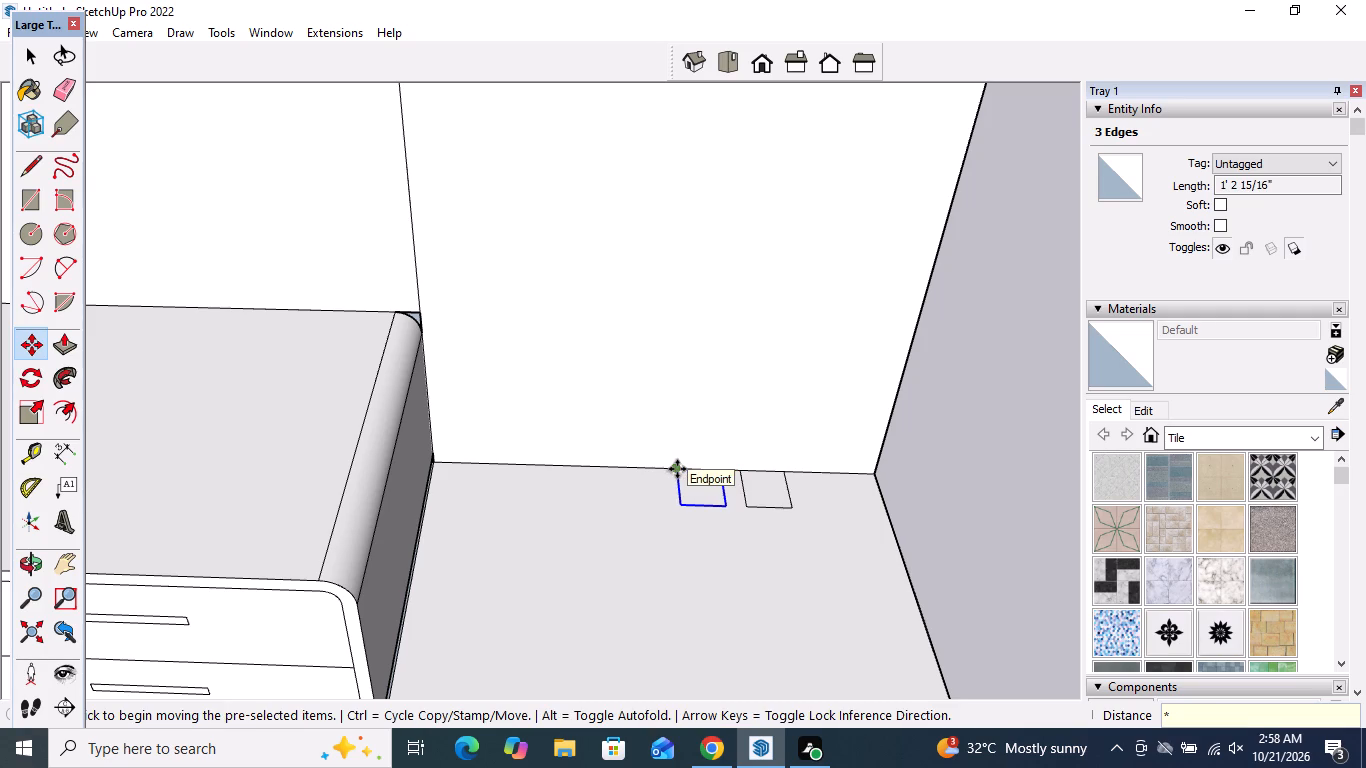
key(3)
key(Return)
key(space)
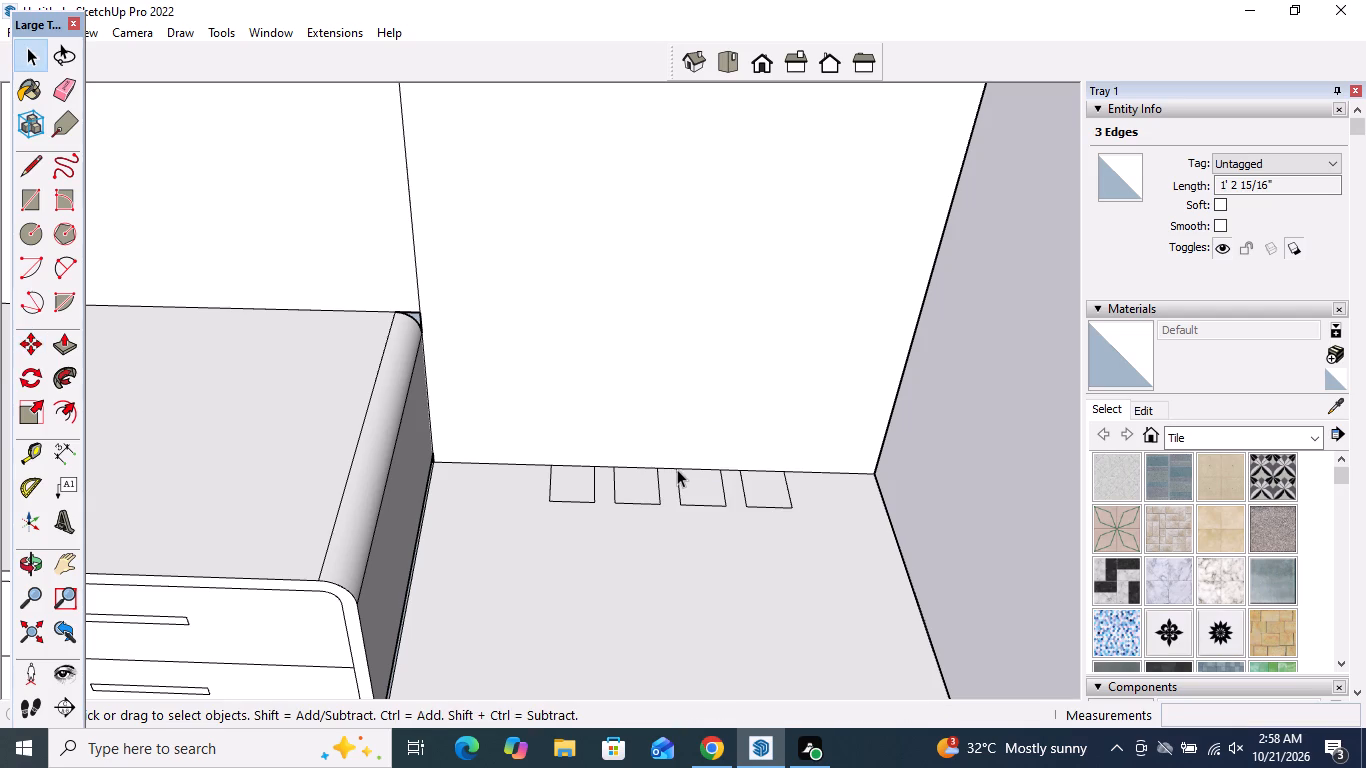
Move the edges of all four ledge rectangles together about 8 15/16" along the back panel toward the drawer block and clear the selection.
scroll(677, 469, down, 11)
scroll(669, 554, down, 3)
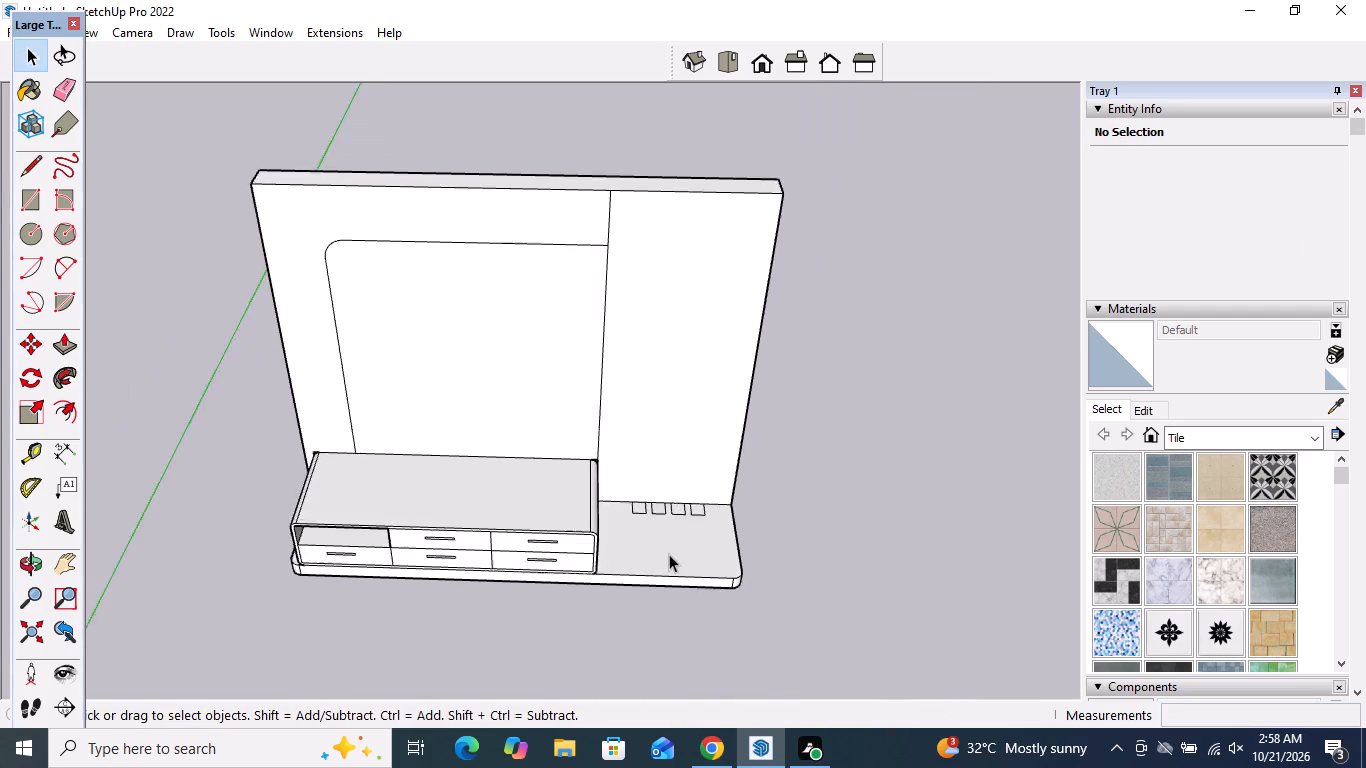
scroll(669, 554, down, 1)
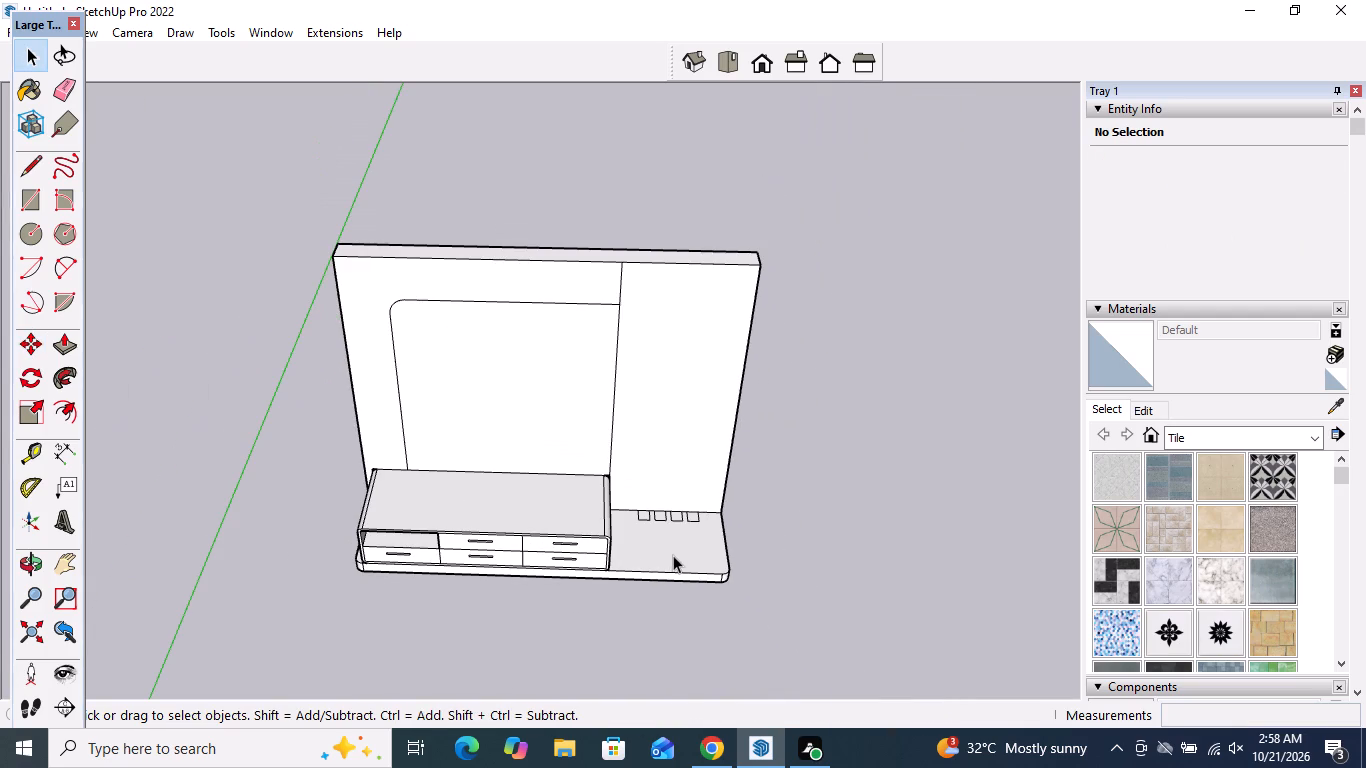
middle_drag(640, 534, 649, 528)
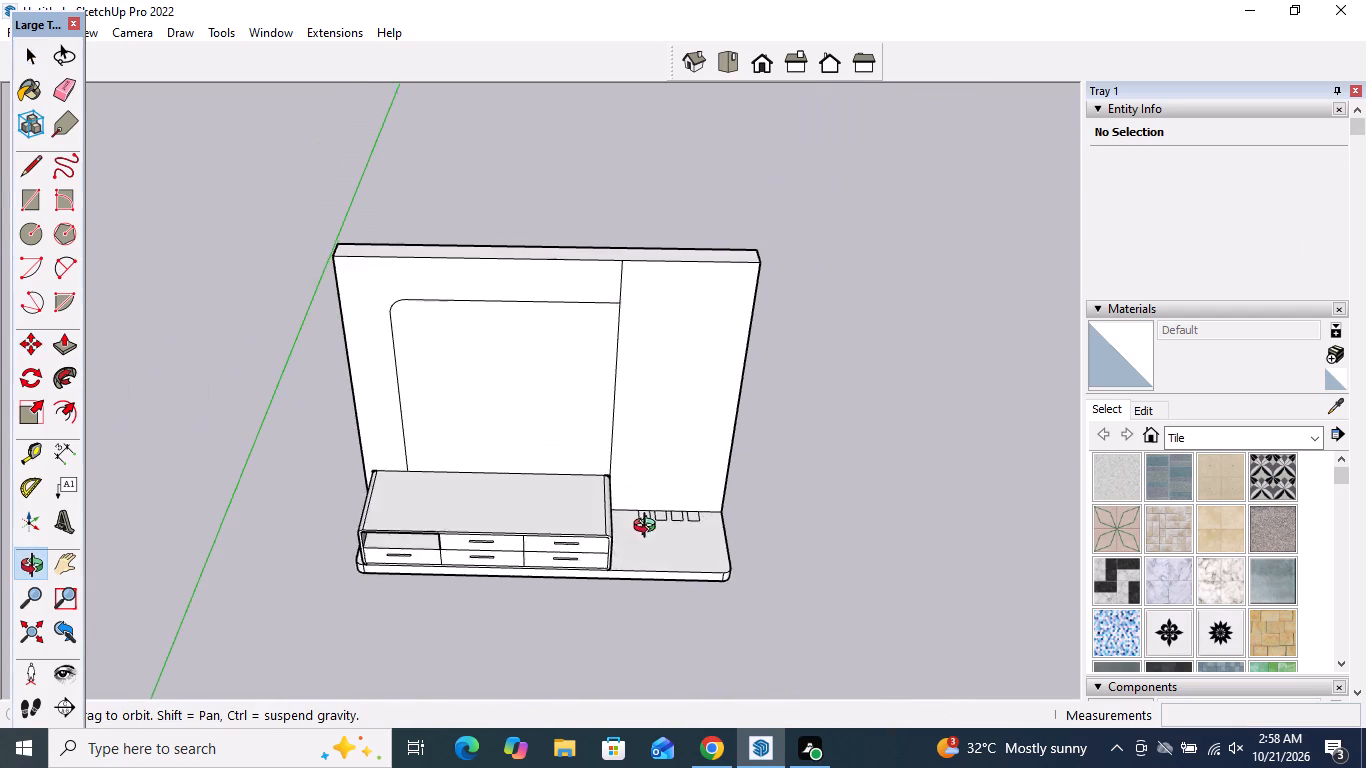
middle_drag(649, 528, 810, 522)
scroll(566, 456, up, 5)
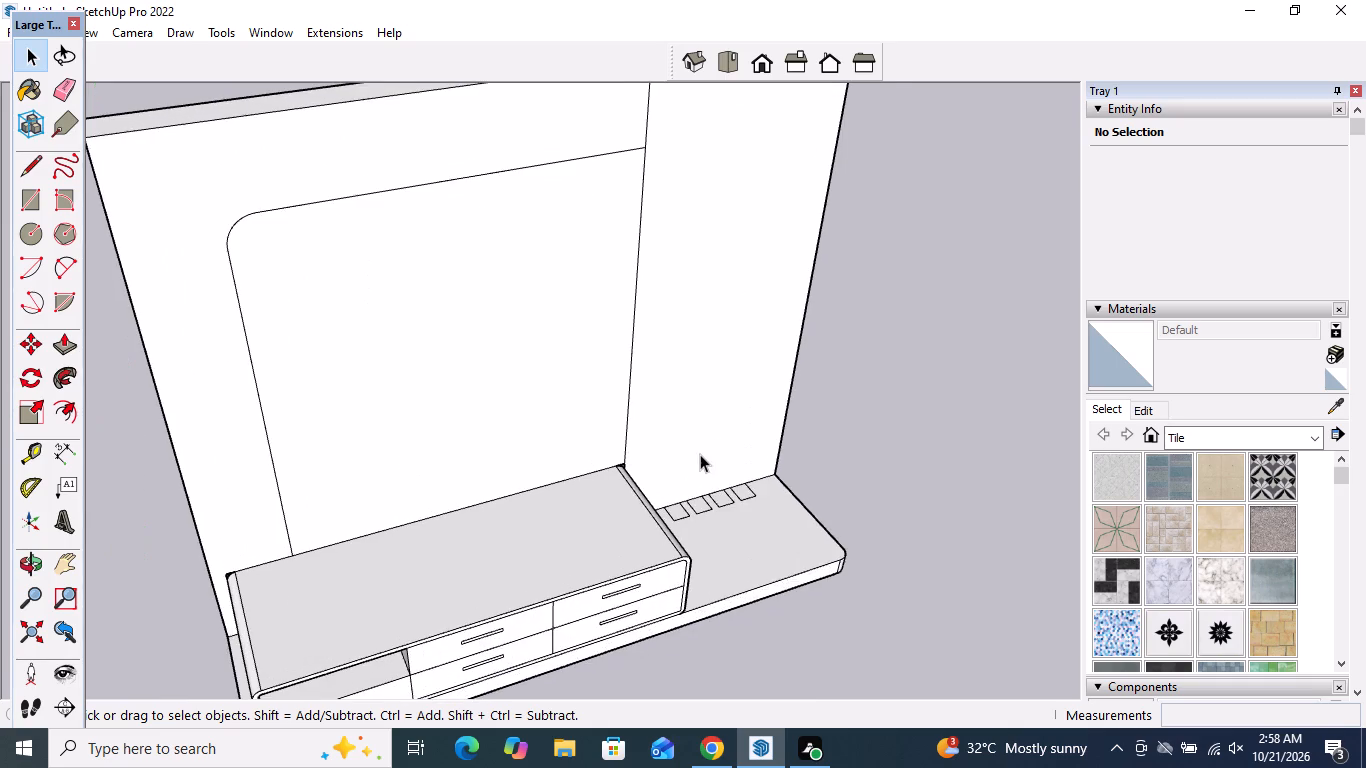
scroll(700, 454, up, 8)
double_click(645, 562)
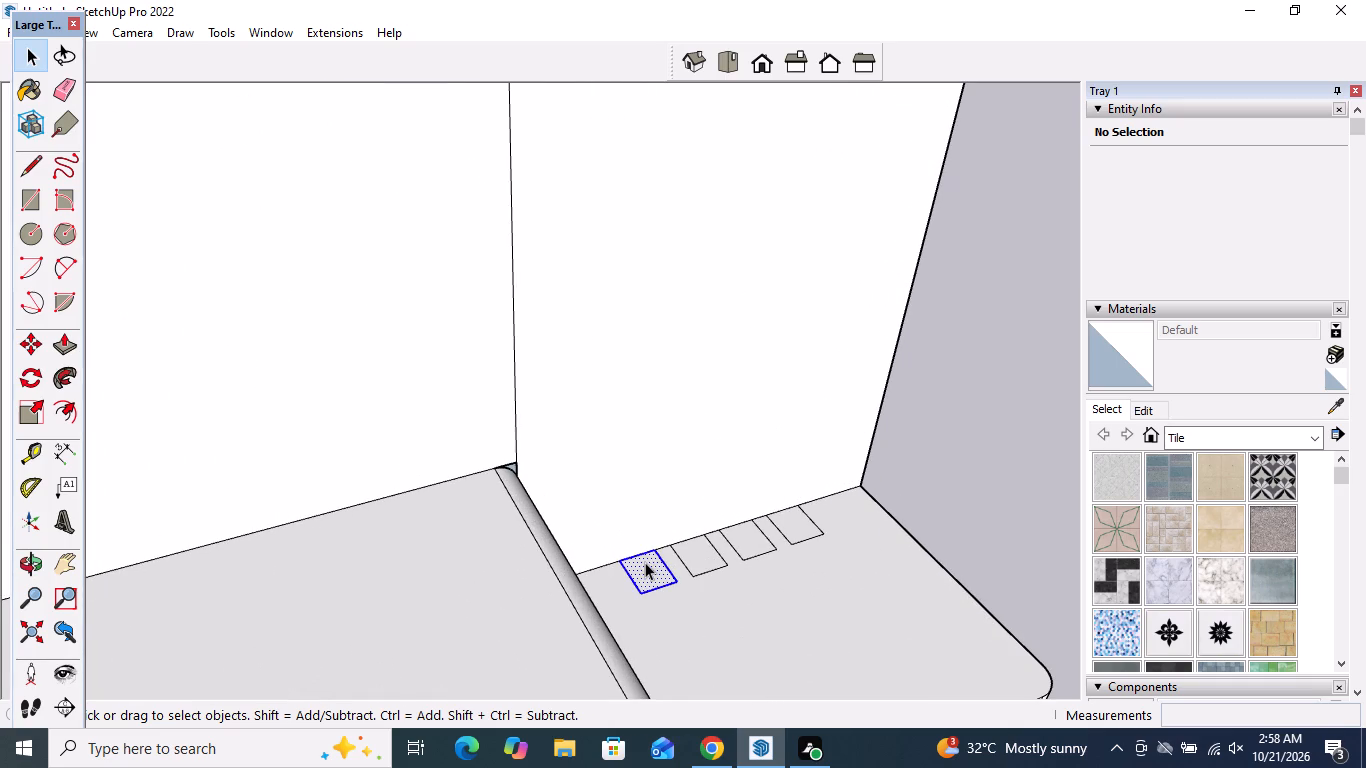
double_click(693, 548)
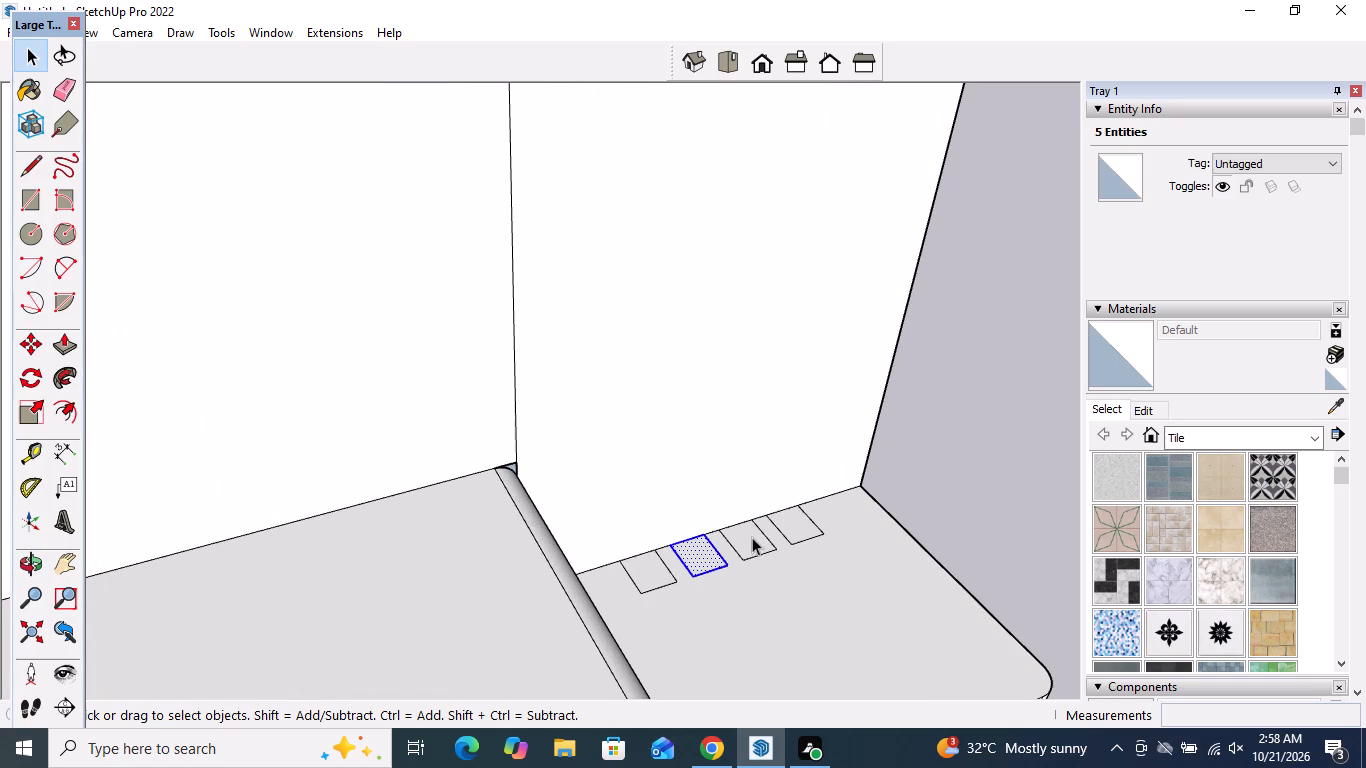
ctrl+double_click(752, 536)
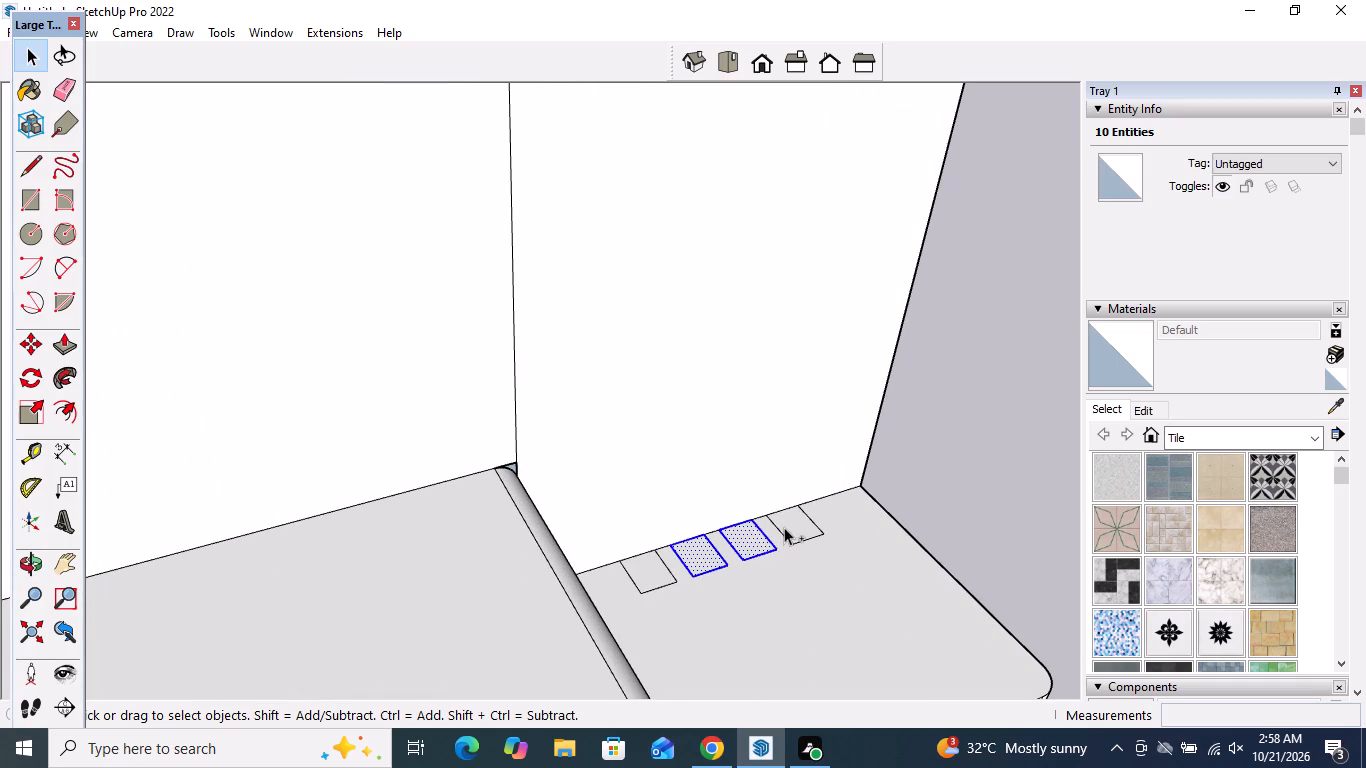
ctrl+double_click(784, 527)
ctrl+double_click(644, 563)
shift+click(655, 564)
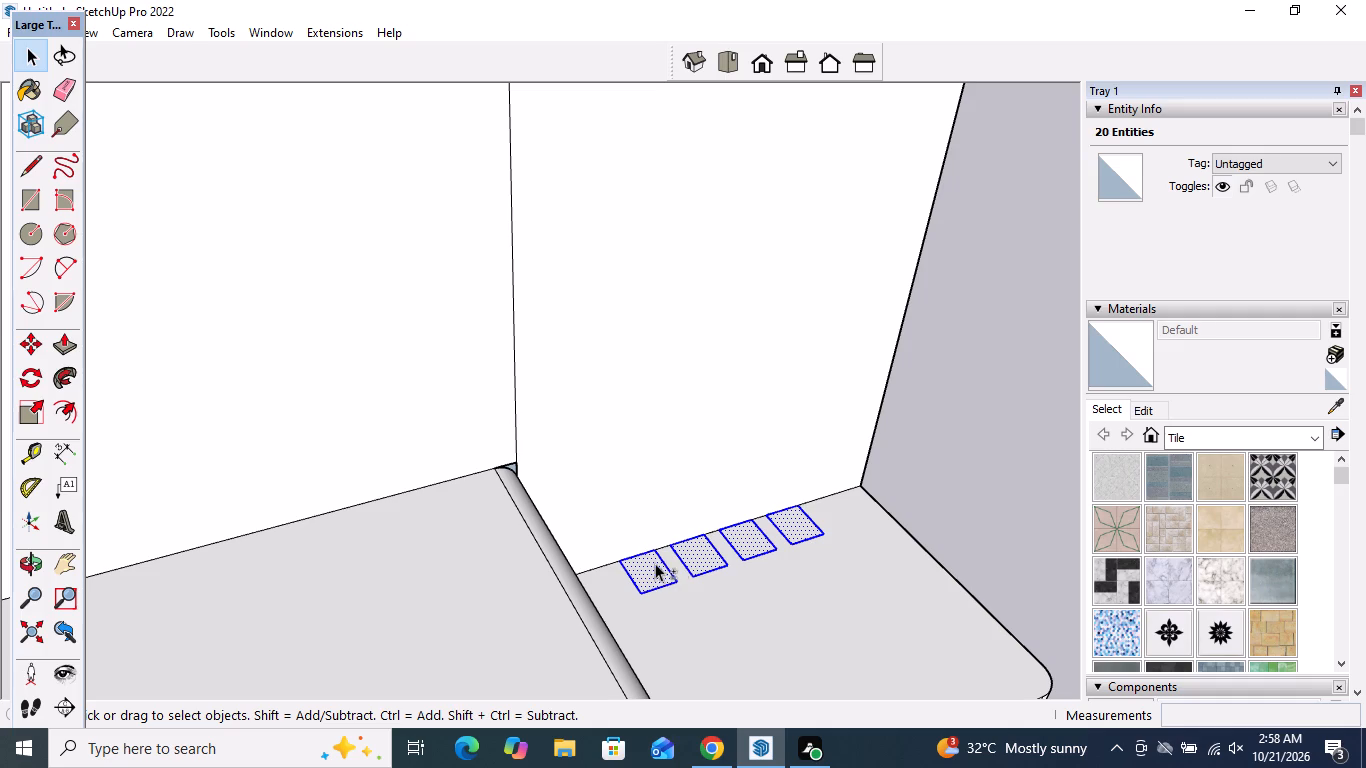
shift+click(693, 549)
shift+click(753, 533)
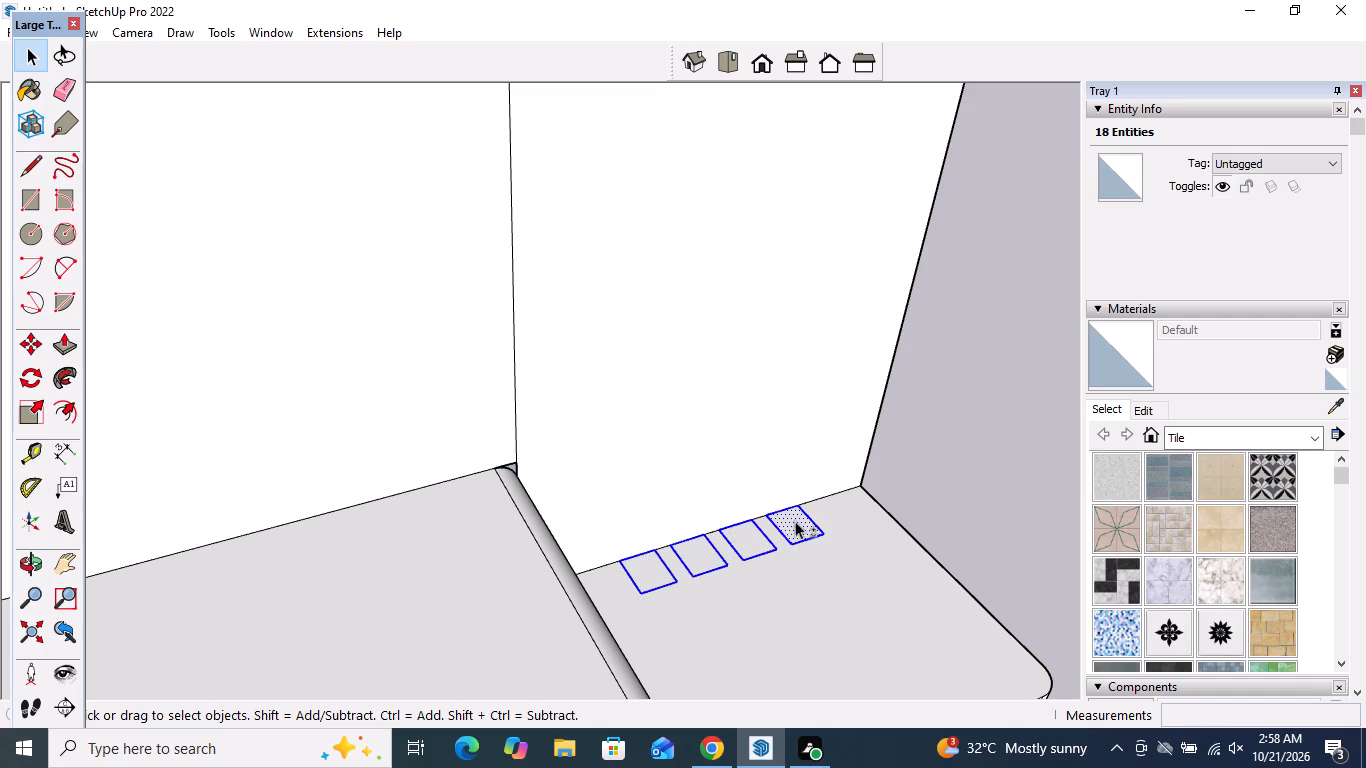
shift+click(795, 519)
click(25, 339)
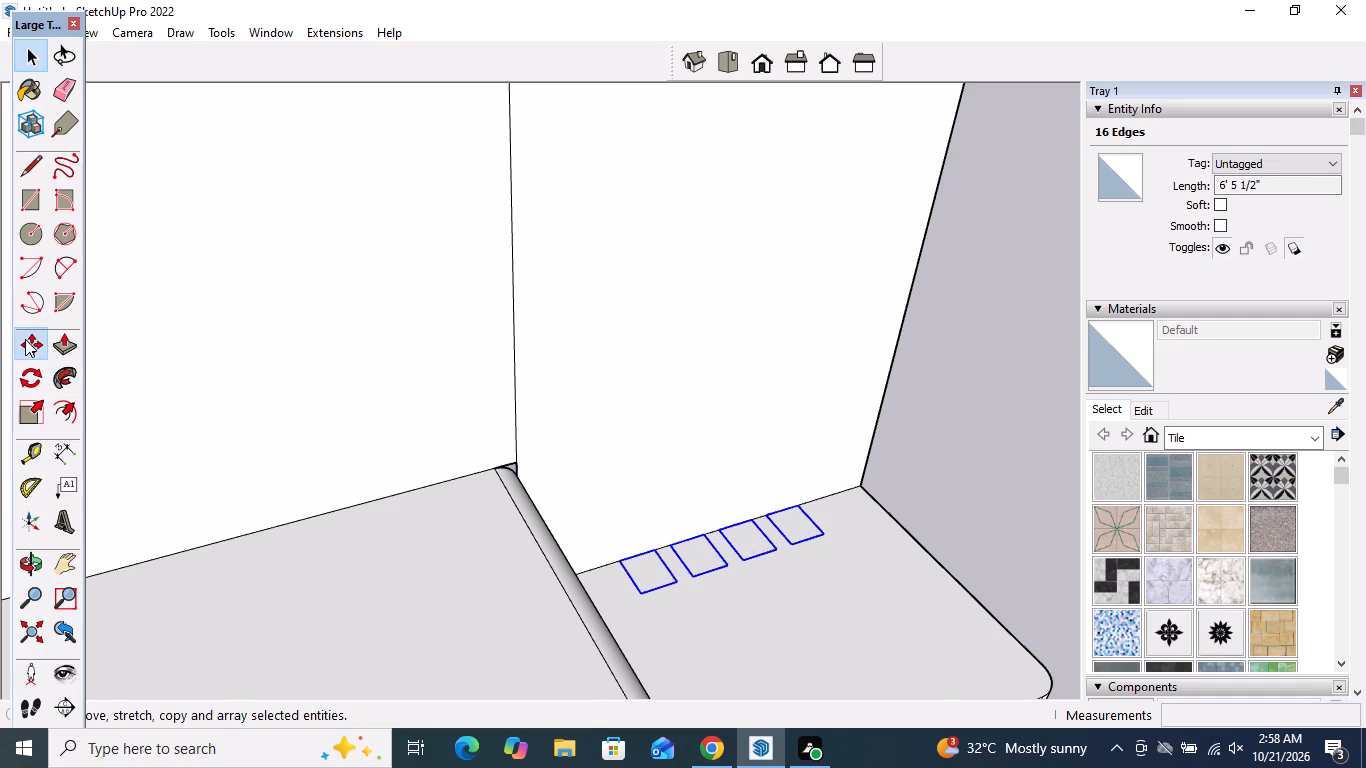
middle_drag(620, 604, 496, 616)
scroll(522, 576, up, 3)
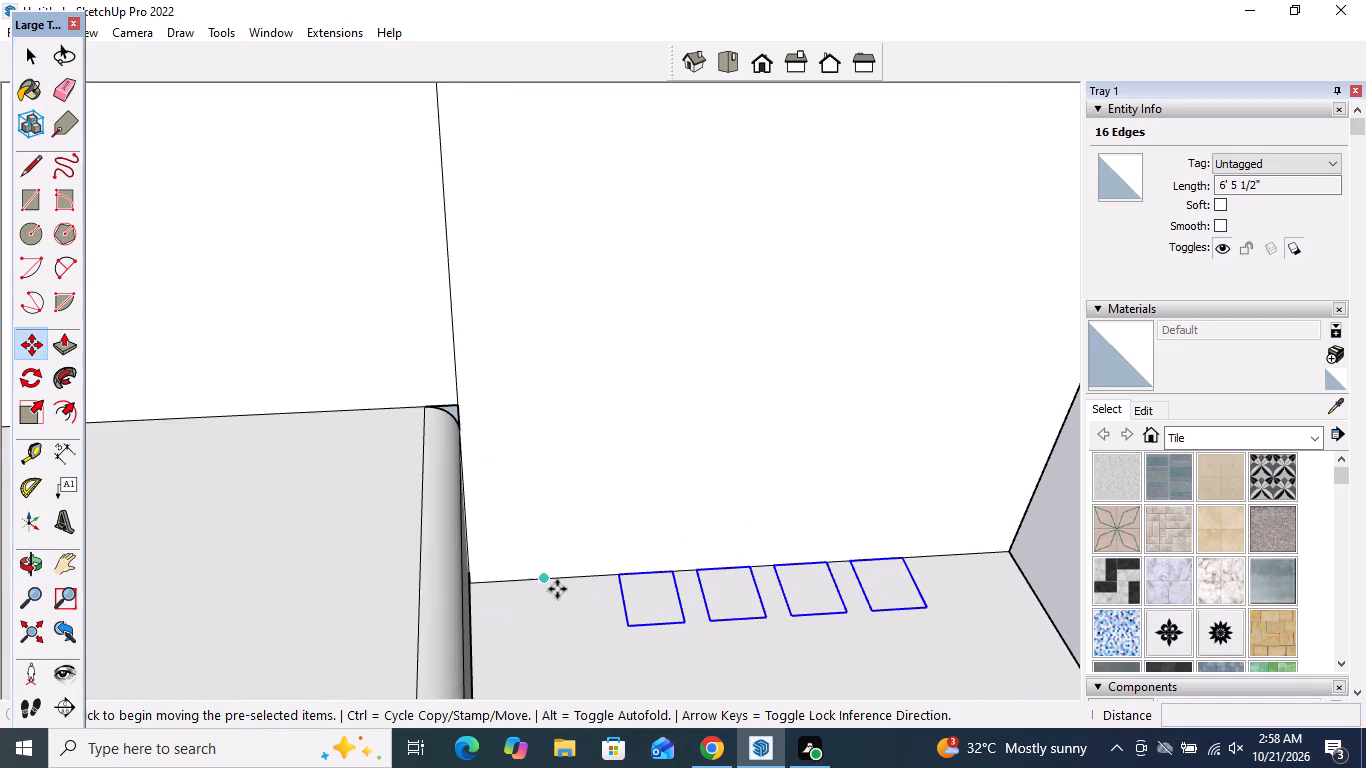
click(616, 574)
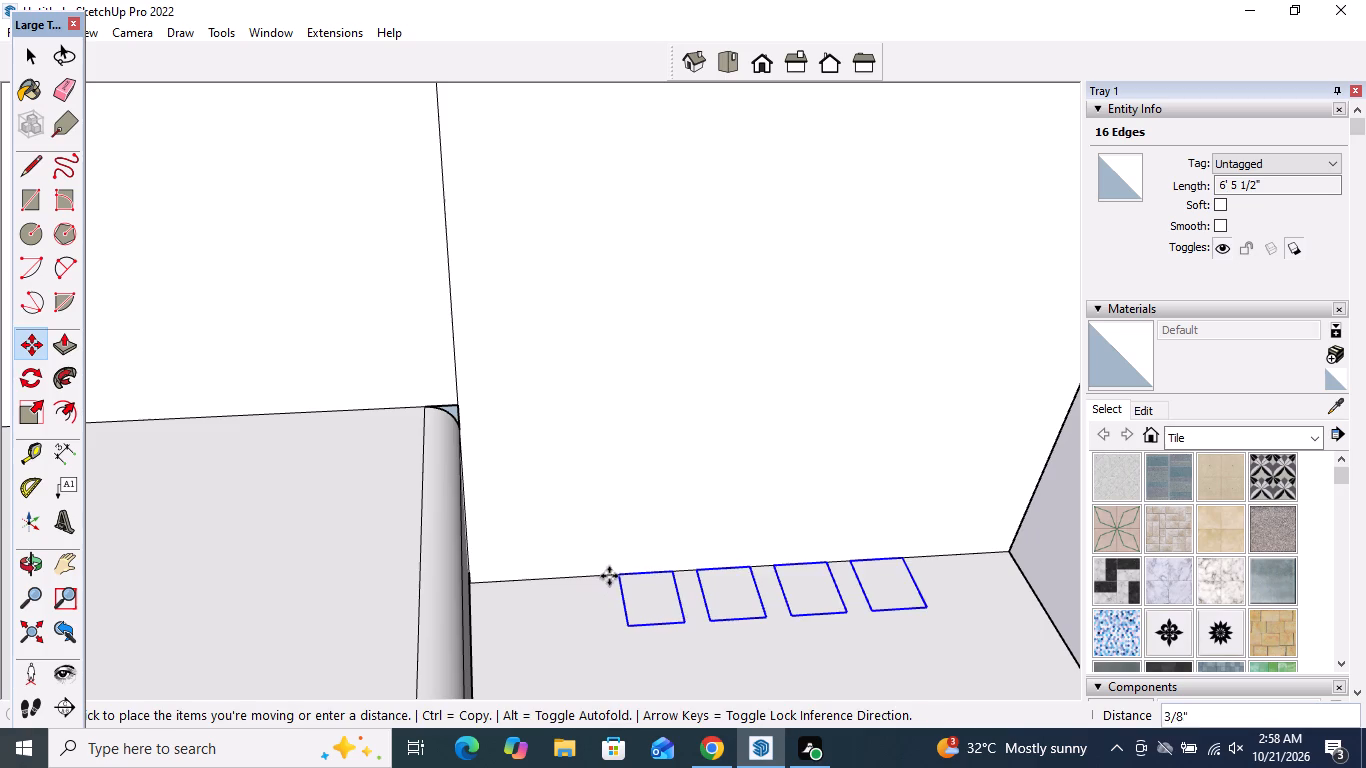
click(509, 581)
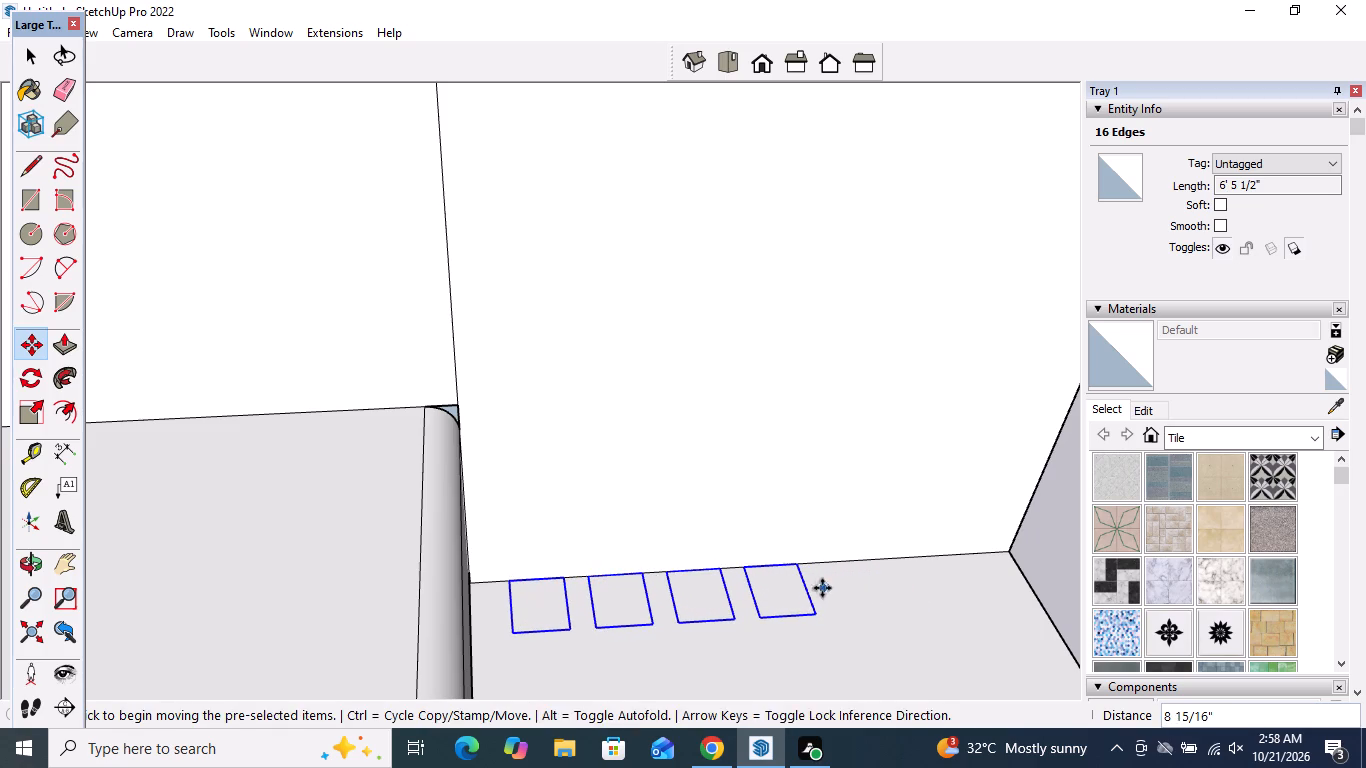
key(space)
scroll(479, 491, down, 5)
click(1007, 491)
Push/Pull the ledge rectangle farthest from the drawer block up about 9' 5 7/16" to the back panel's top edge.
scroll(848, 574, down, 11)
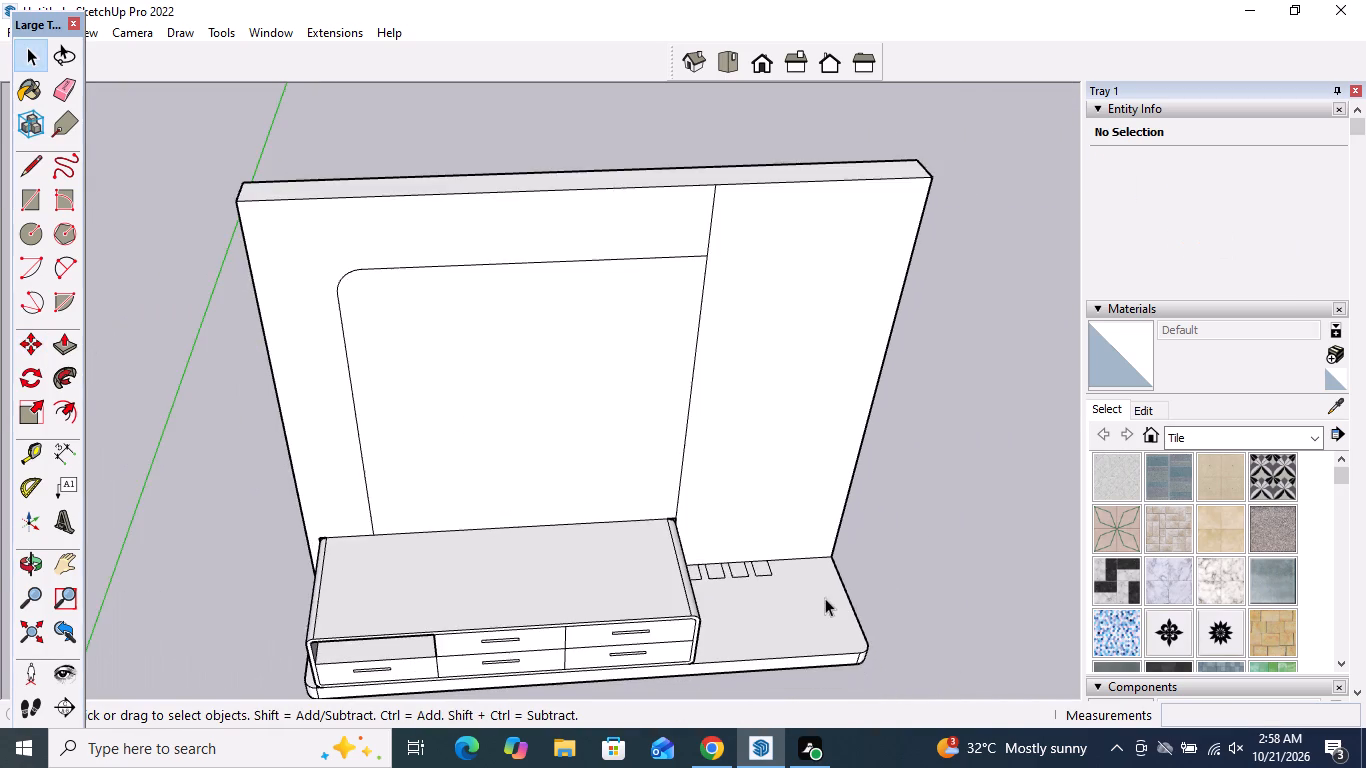
middle_drag(823, 593, 845, 536)
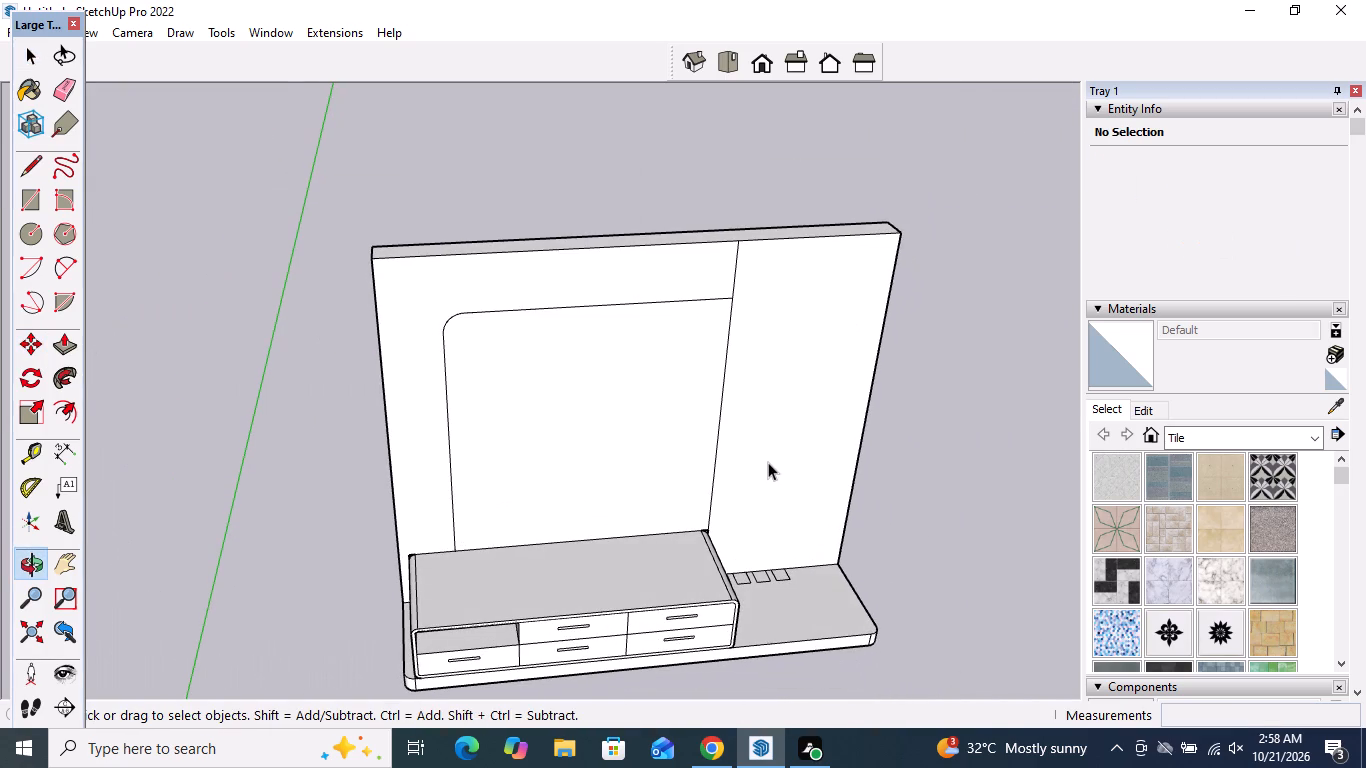
click(65, 348)
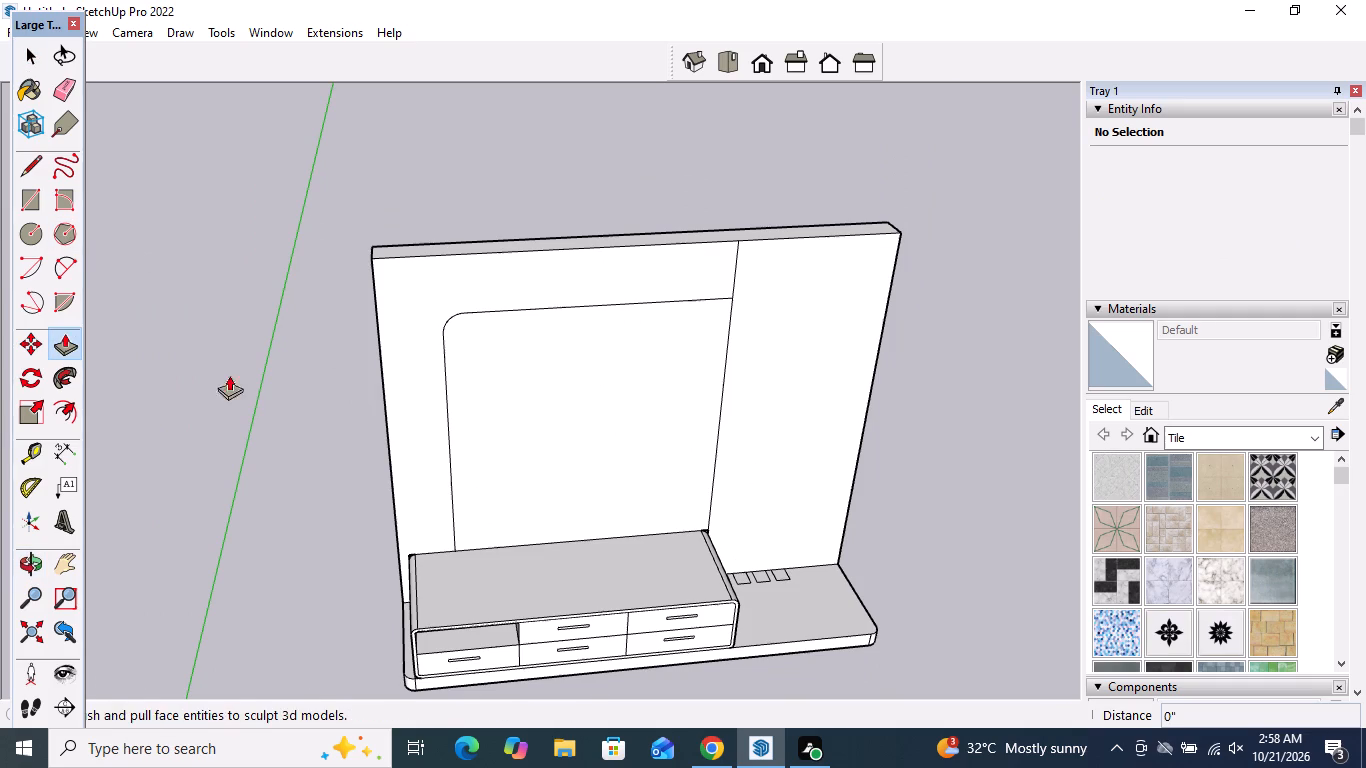
scroll(849, 555, up, 8)
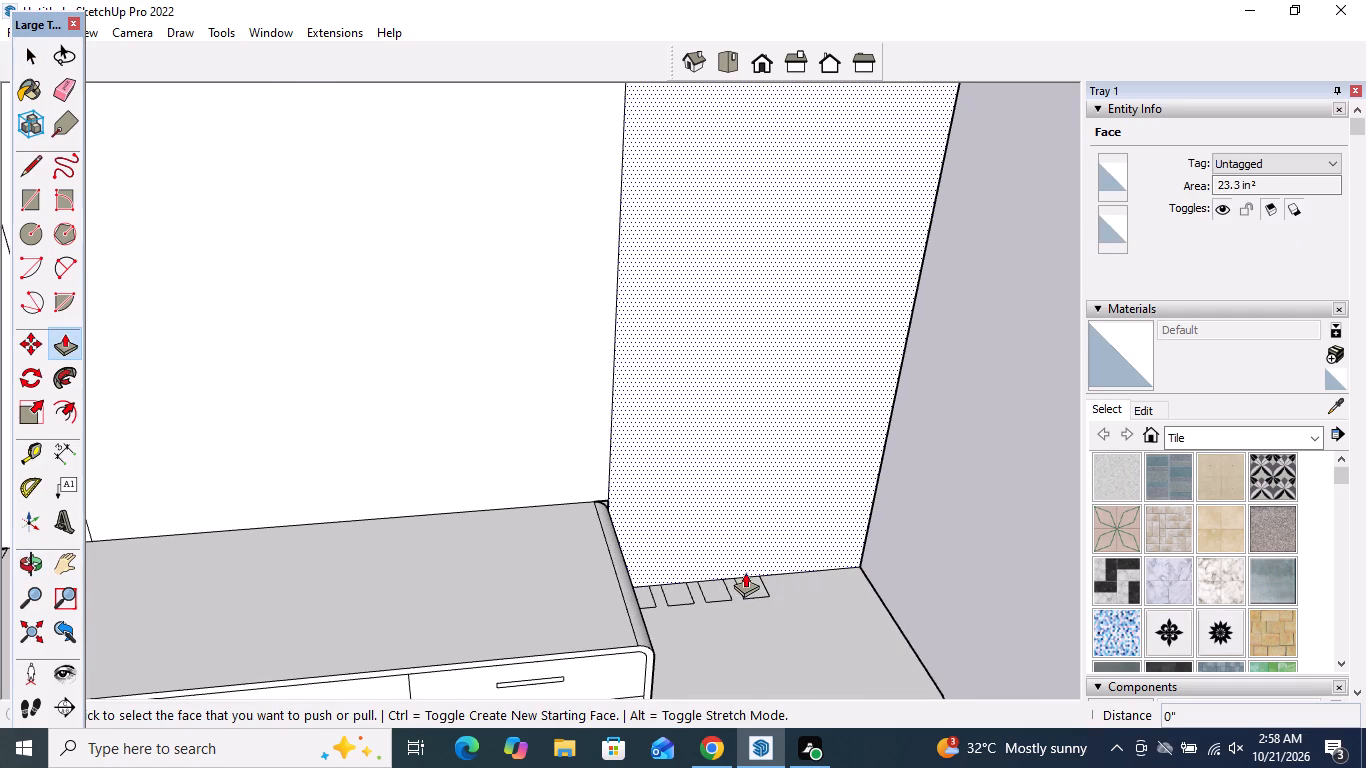
click(751, 578)
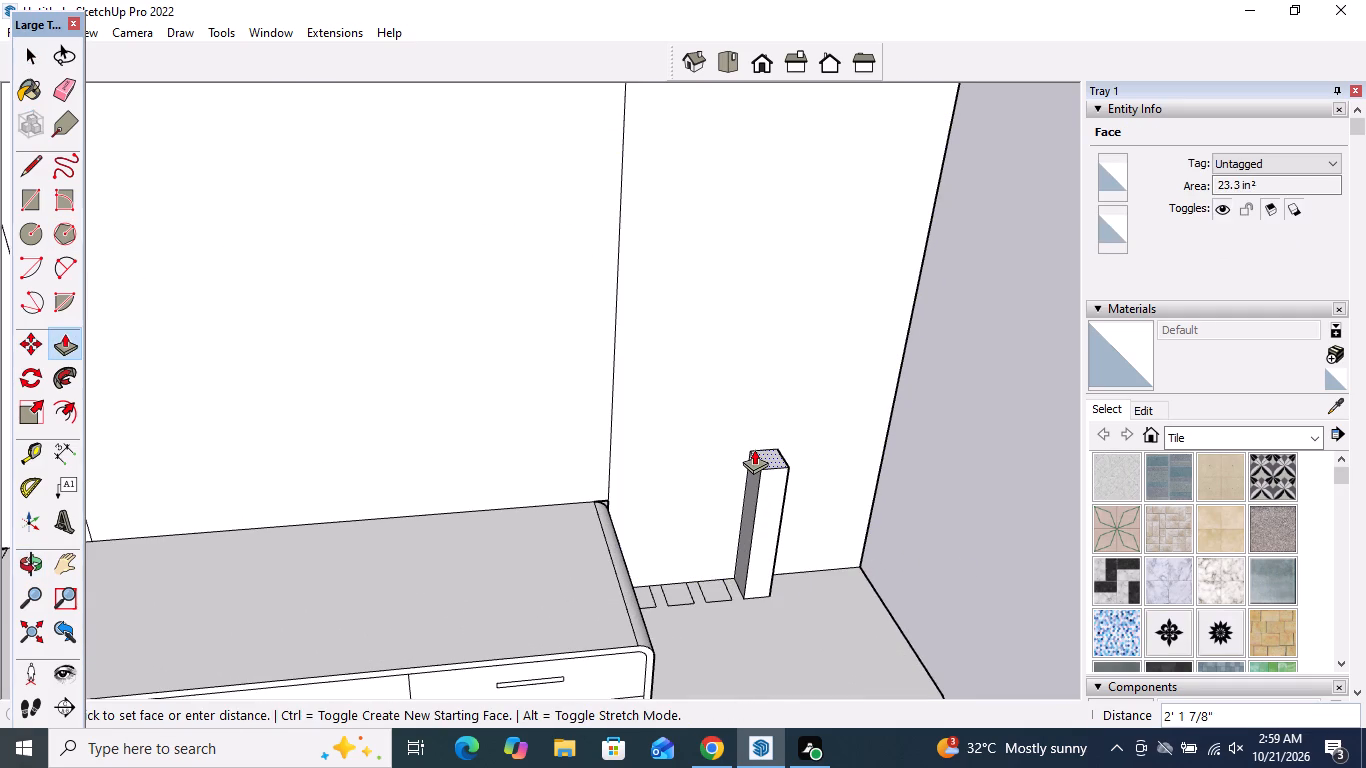
scroll(763, 423, down, 5)
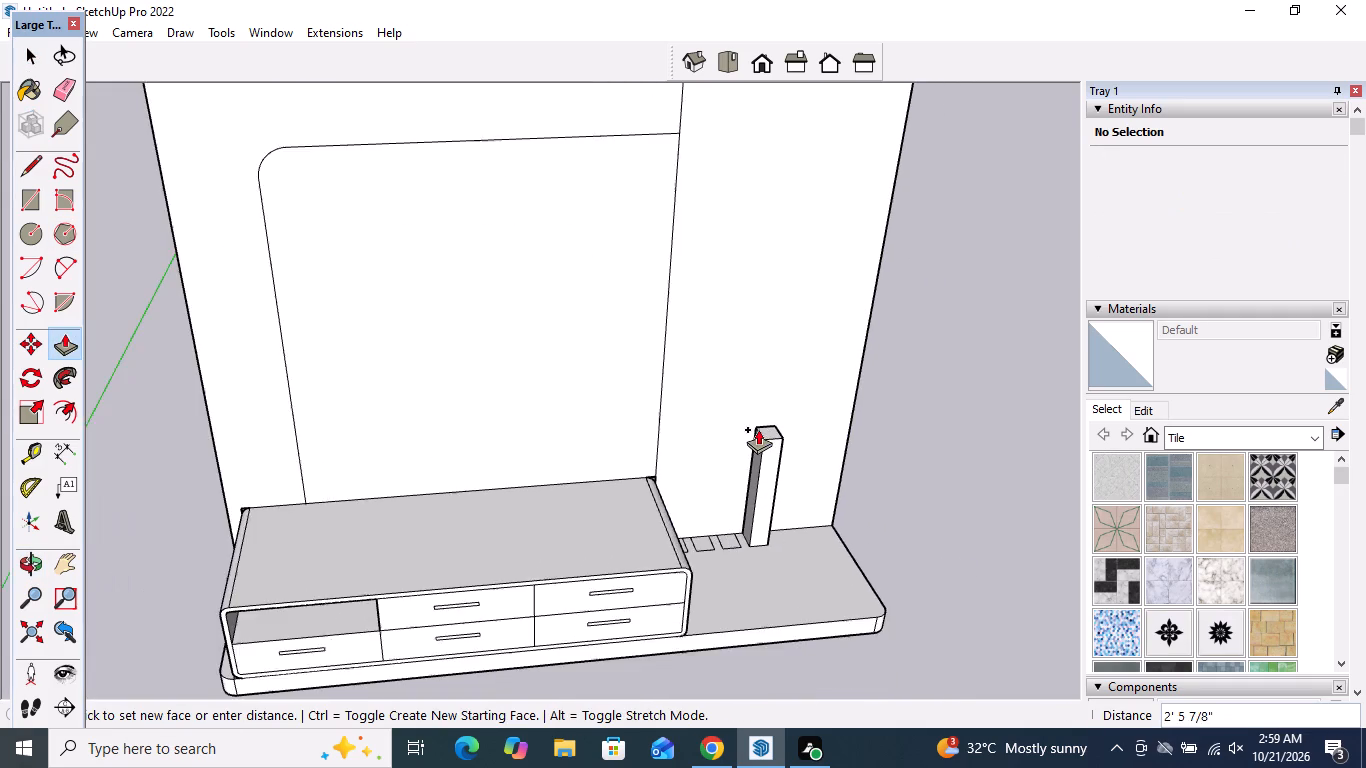
scroll(758, 429, down, 3)
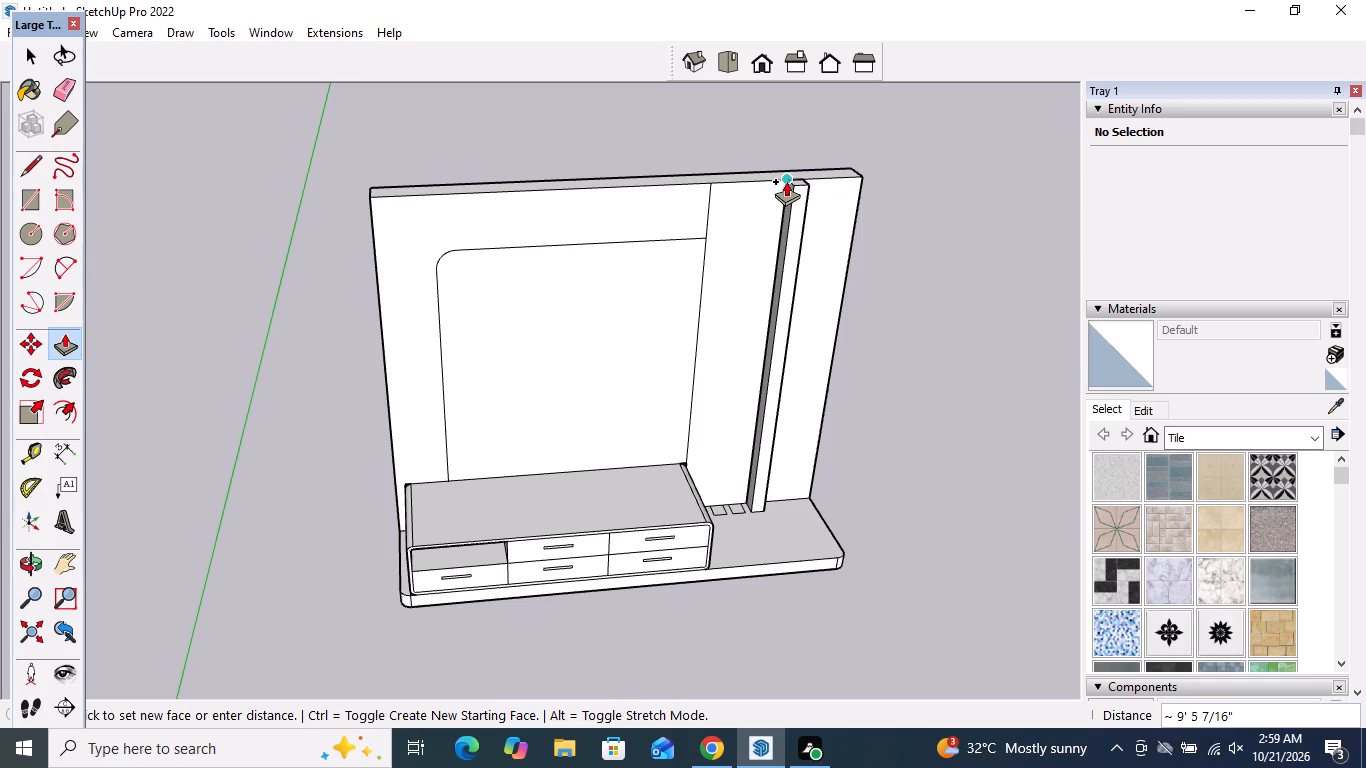
click(786, 180)
Raise the other three ledge rectangles by the same 9' 5 7/16" height to form matching vertical posts.
scroll(754, 459, up, 8)
scroll(739, 559, up, 4)
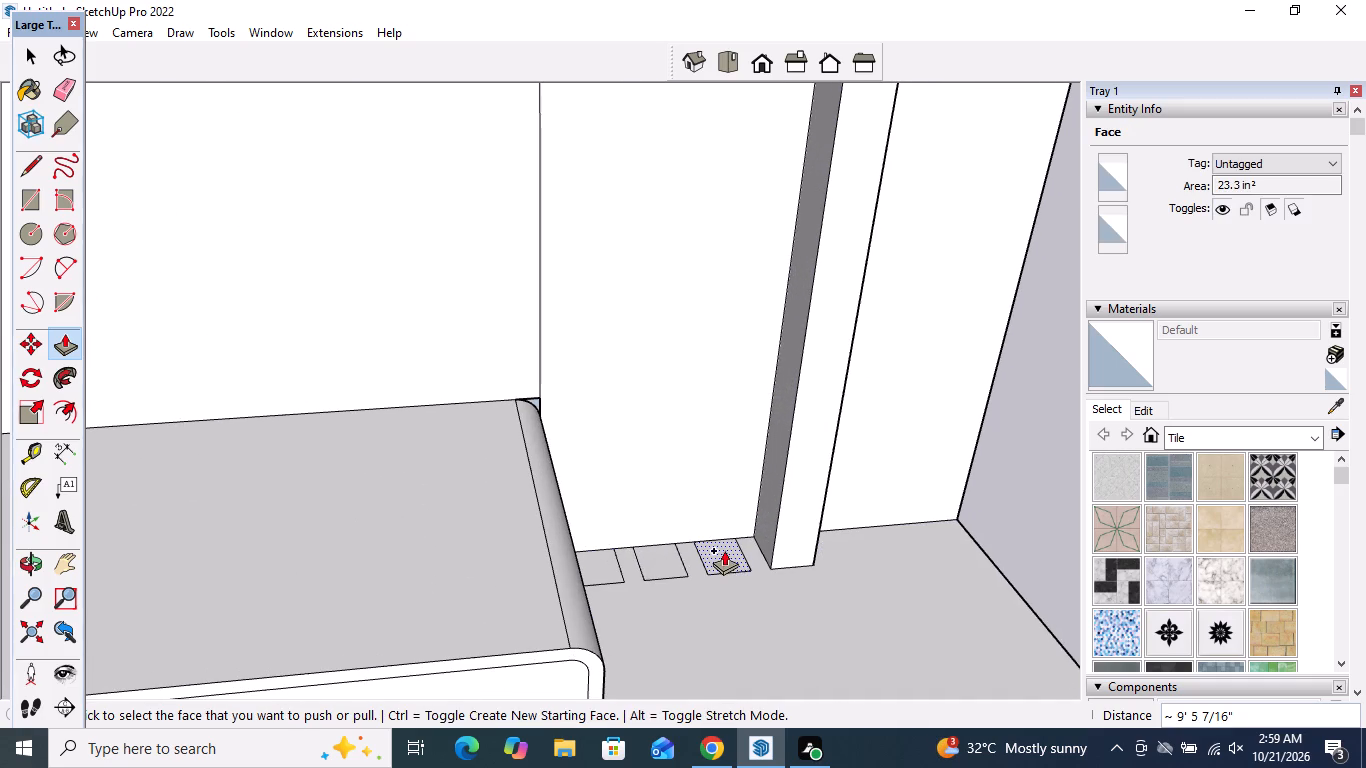
click(724, 546)
click(724, 546)
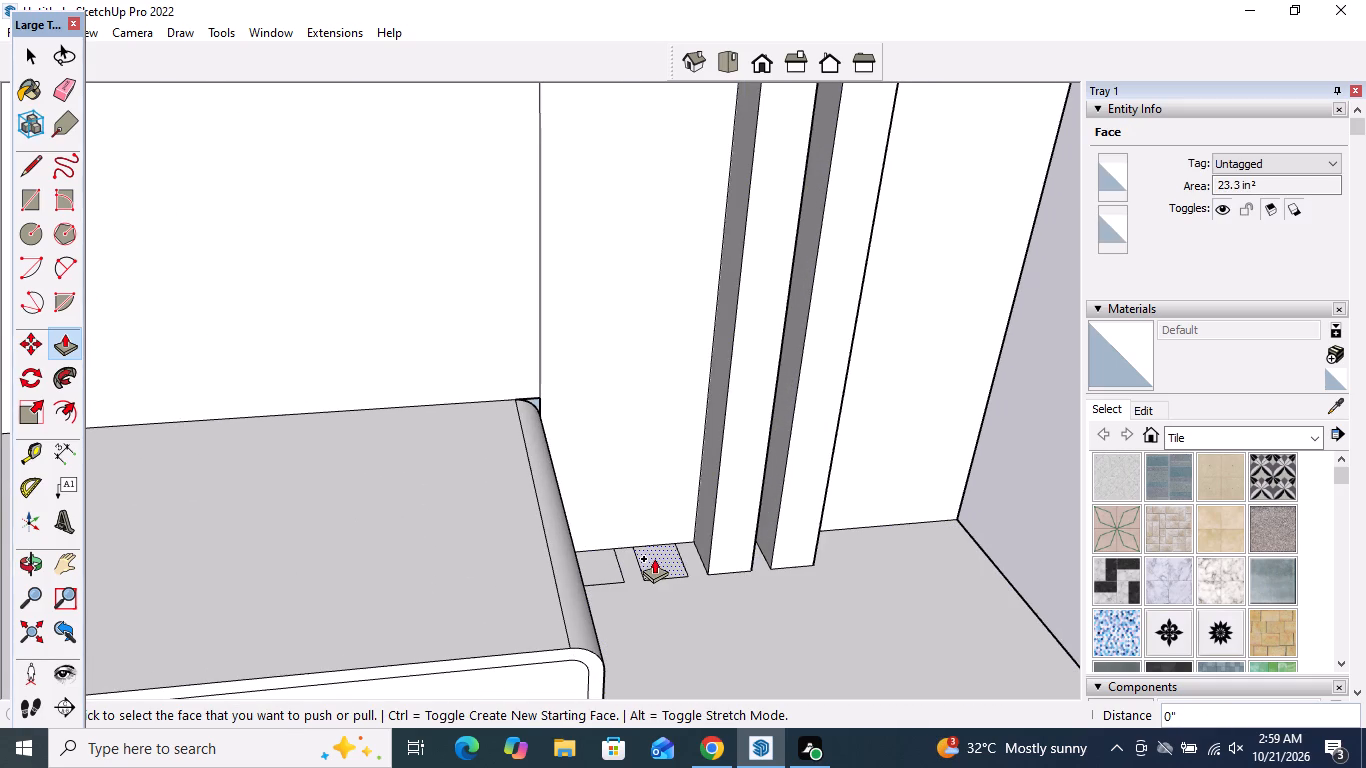
double_click(654, 558)
double_click(595, 558)
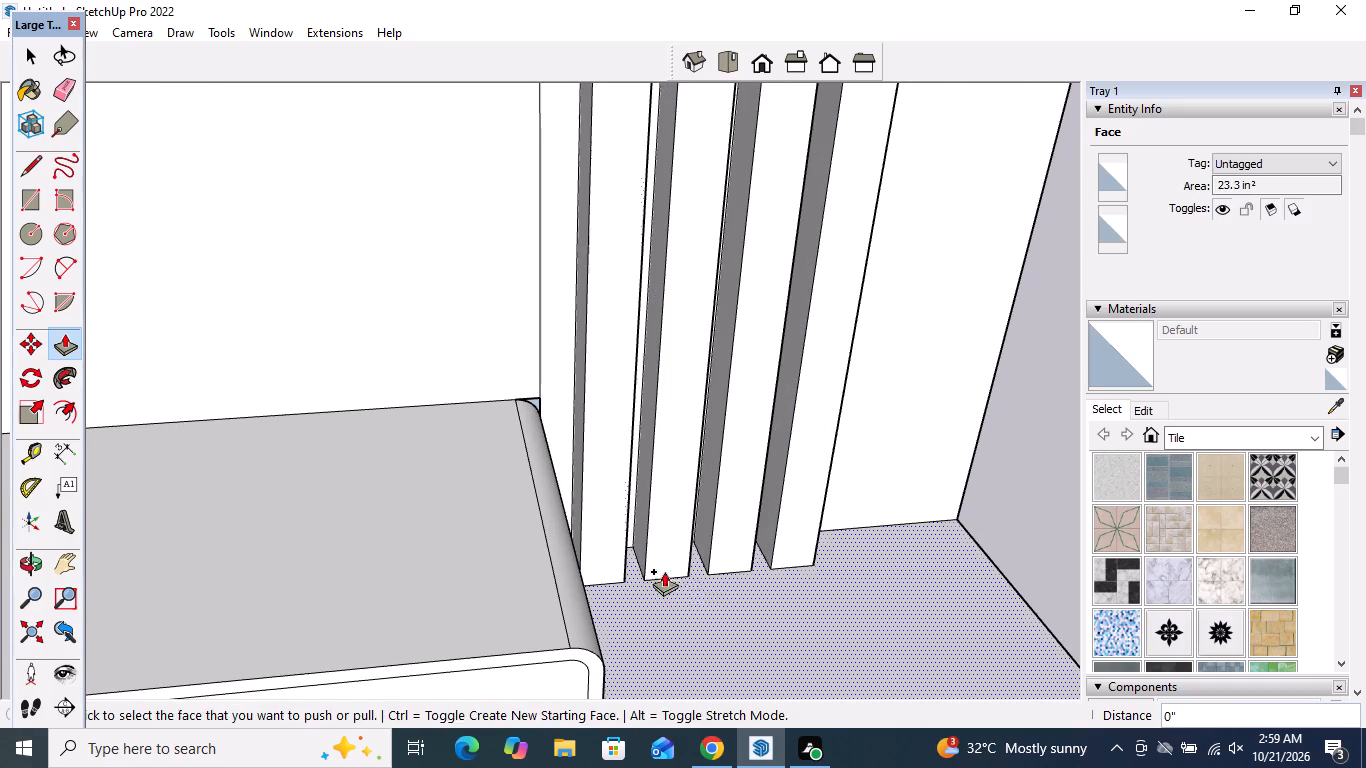
key(space)
Draw a rectangle about 3' 6 1/2" by 3 7/16" low on the round-cornered panel, ending at its edge beside the posts.
scroll(775, 572, down, 9)
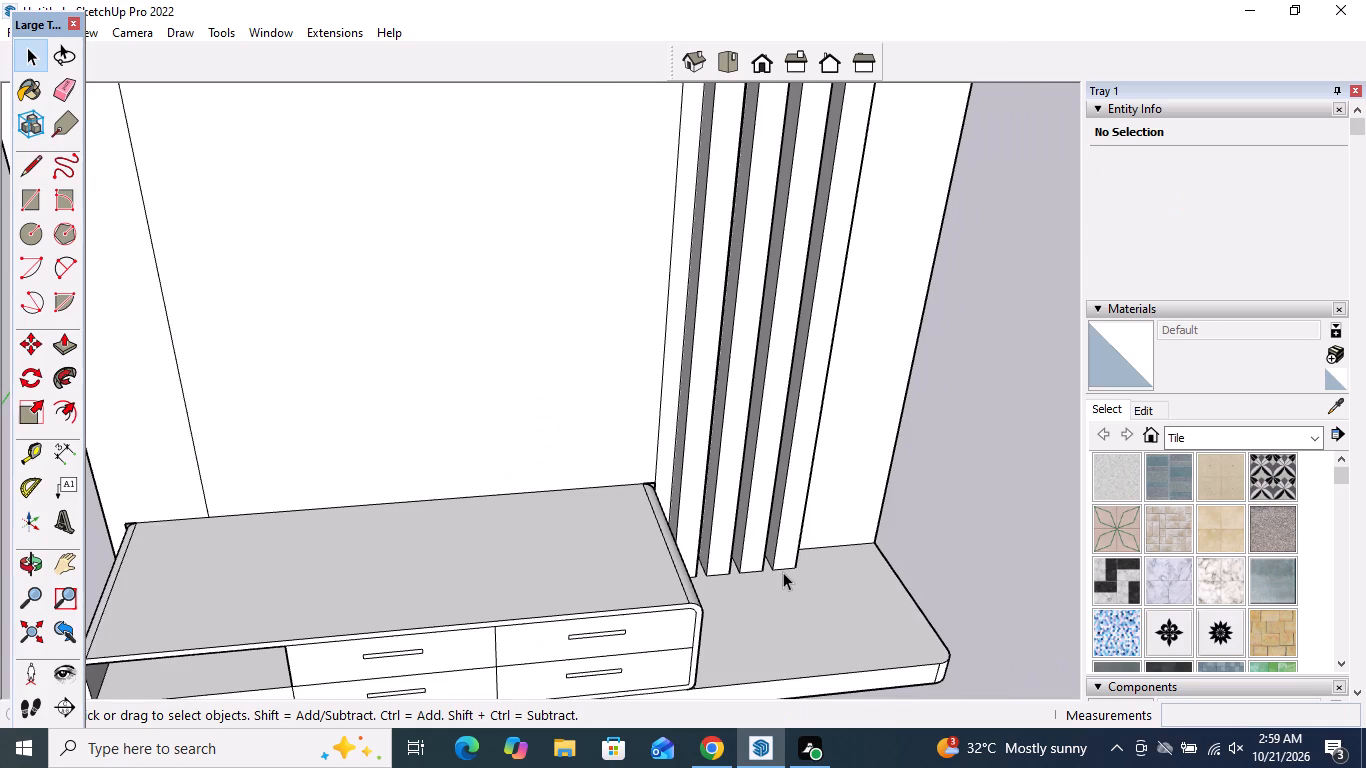
scroll(783, 573, down, 4)
middle_drag(786, 560, 824, 482)
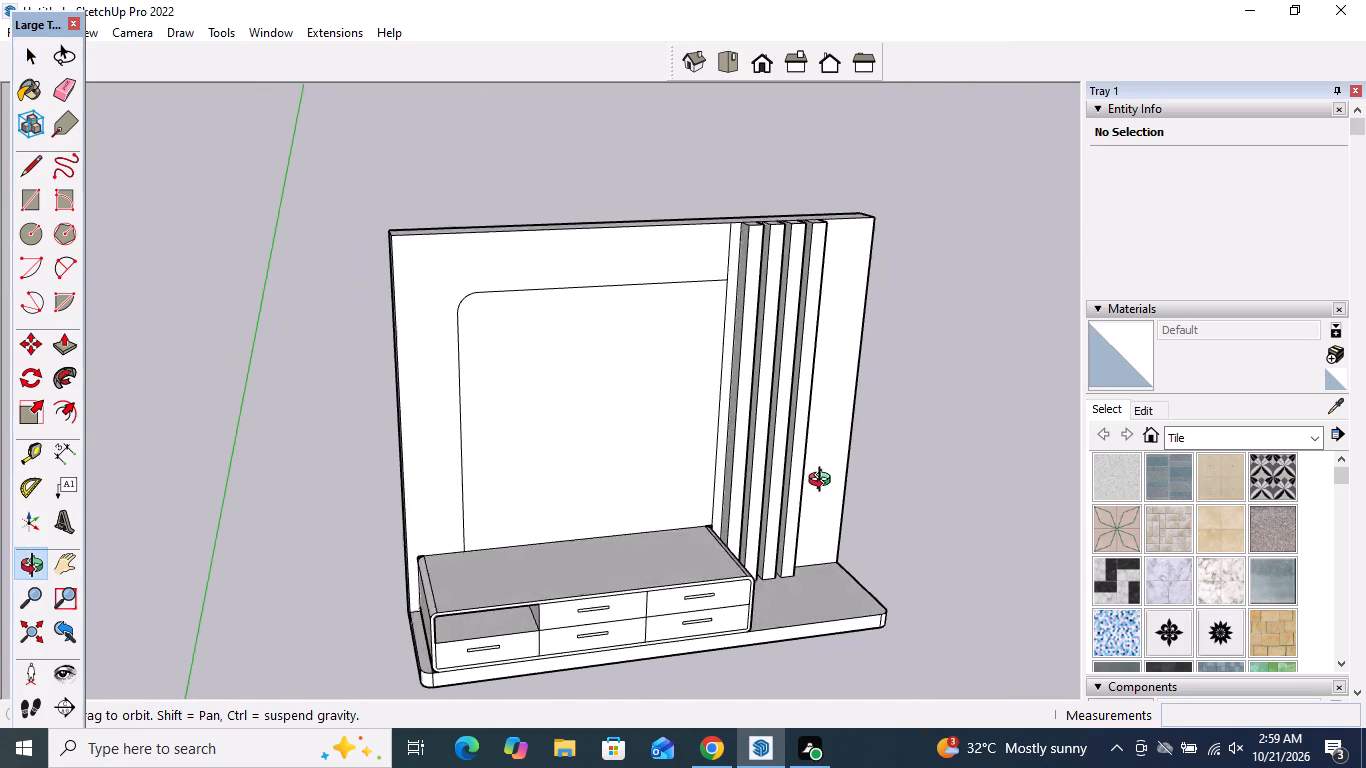
middle_drag(824, 482, 866, 445)
scroll(801, 526, up, 5)
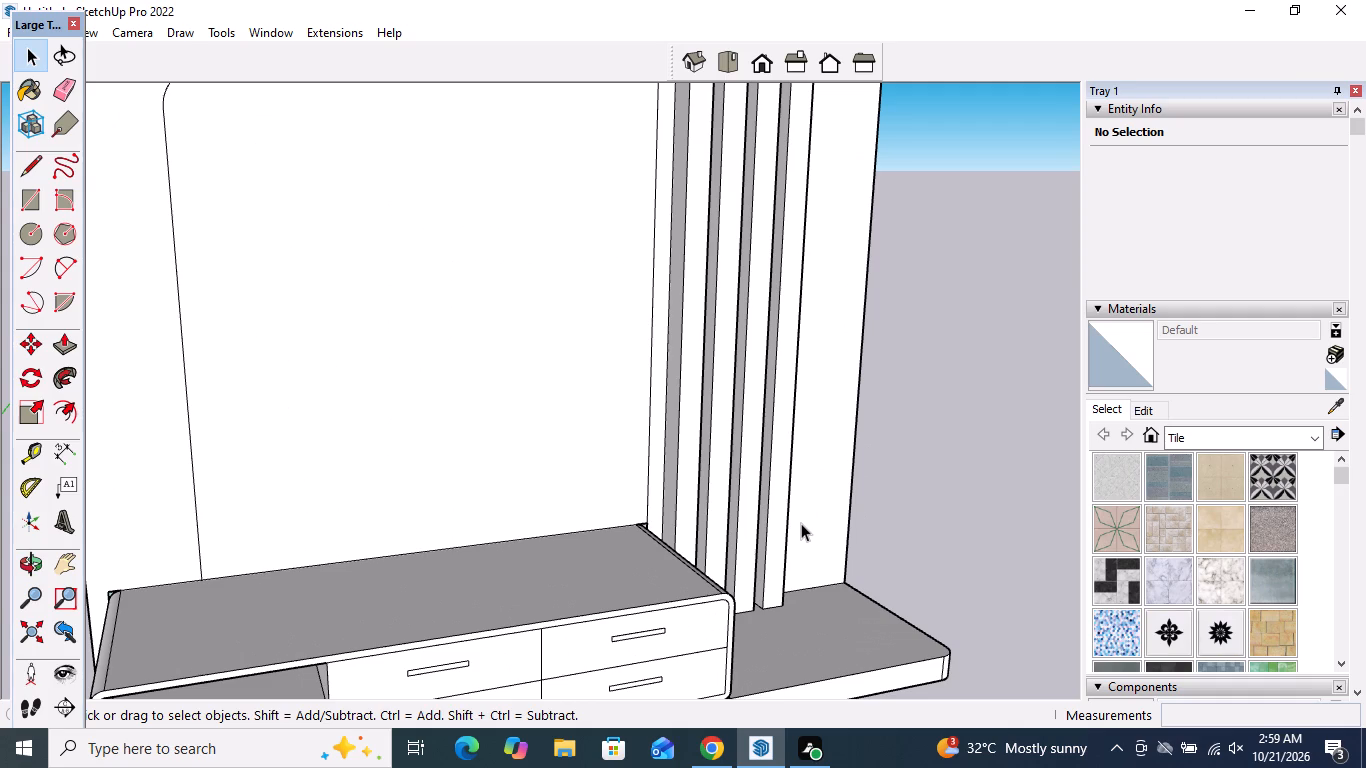
middle_drag(801, 523, 687, 521)
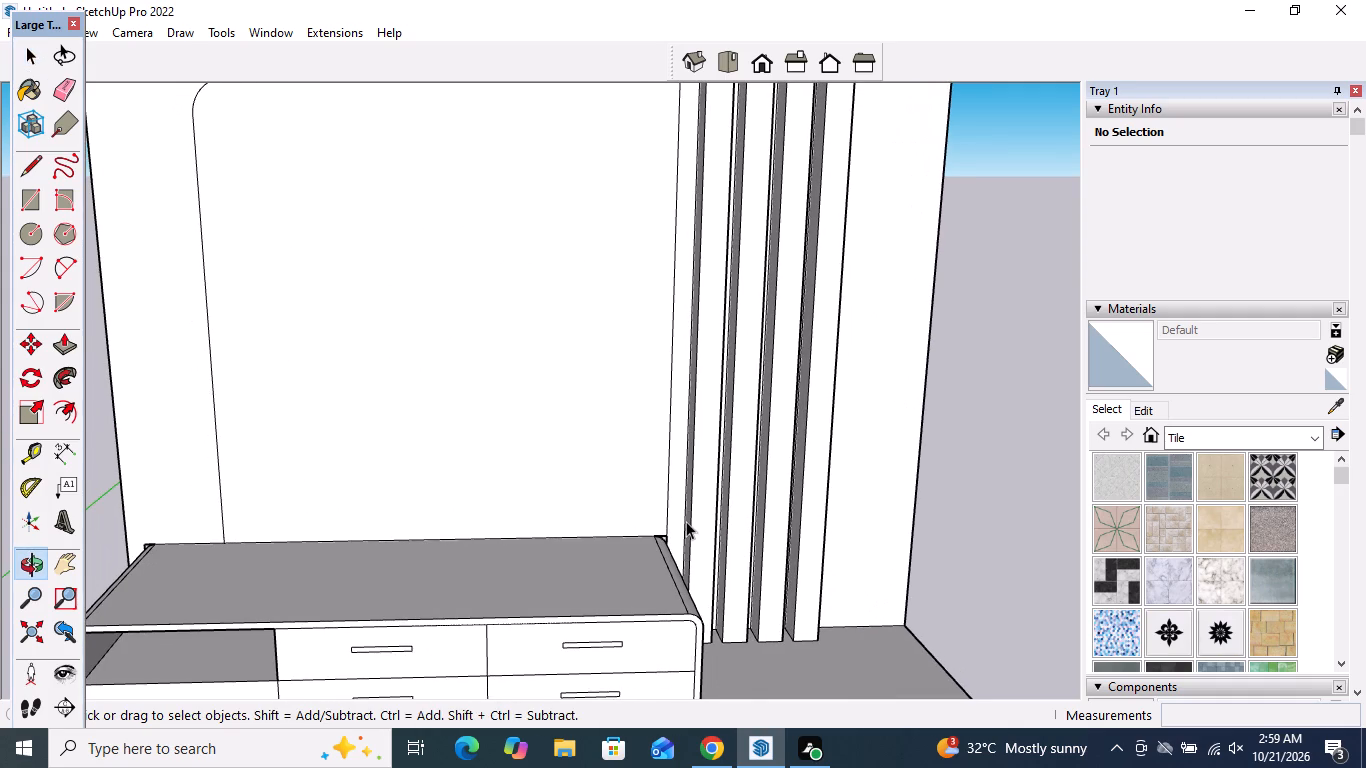
scroll(686, 521, up, 4)
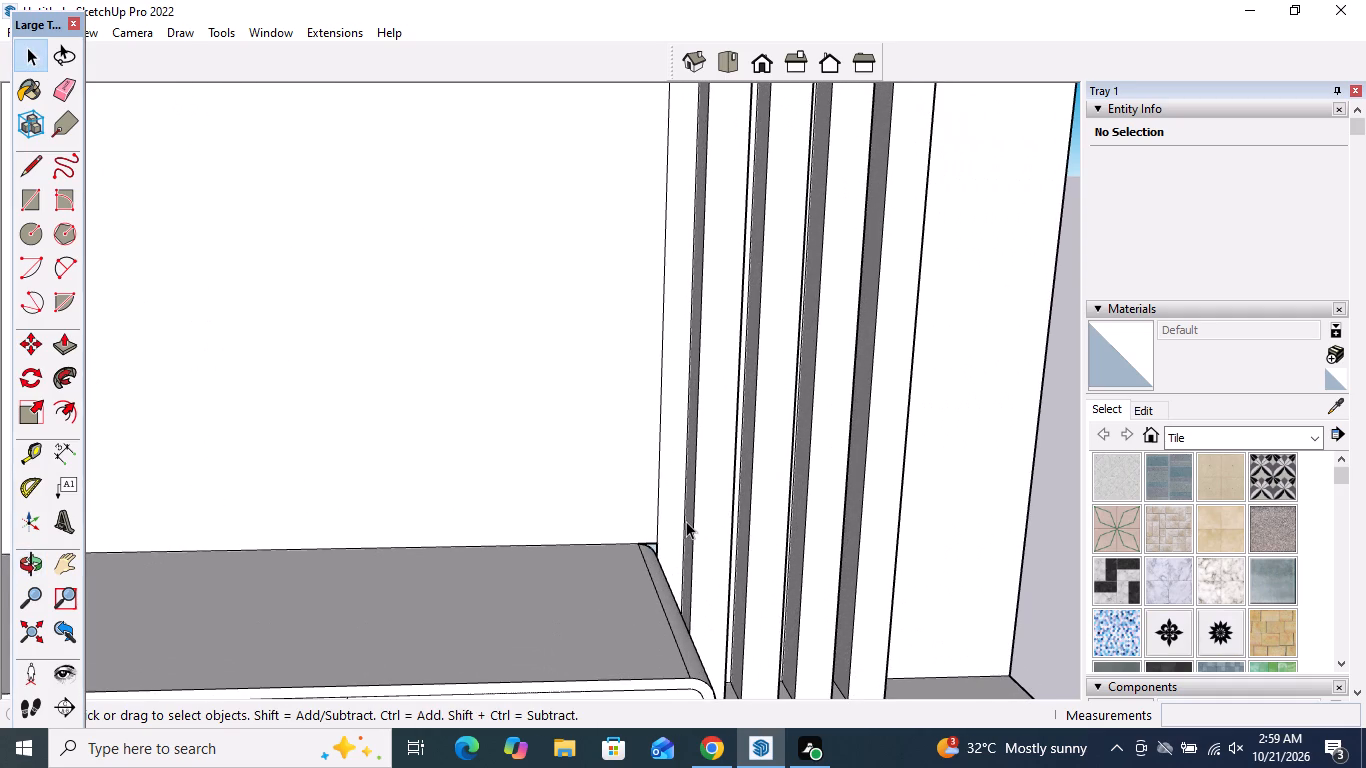
scroll(686, 521, down, 5)
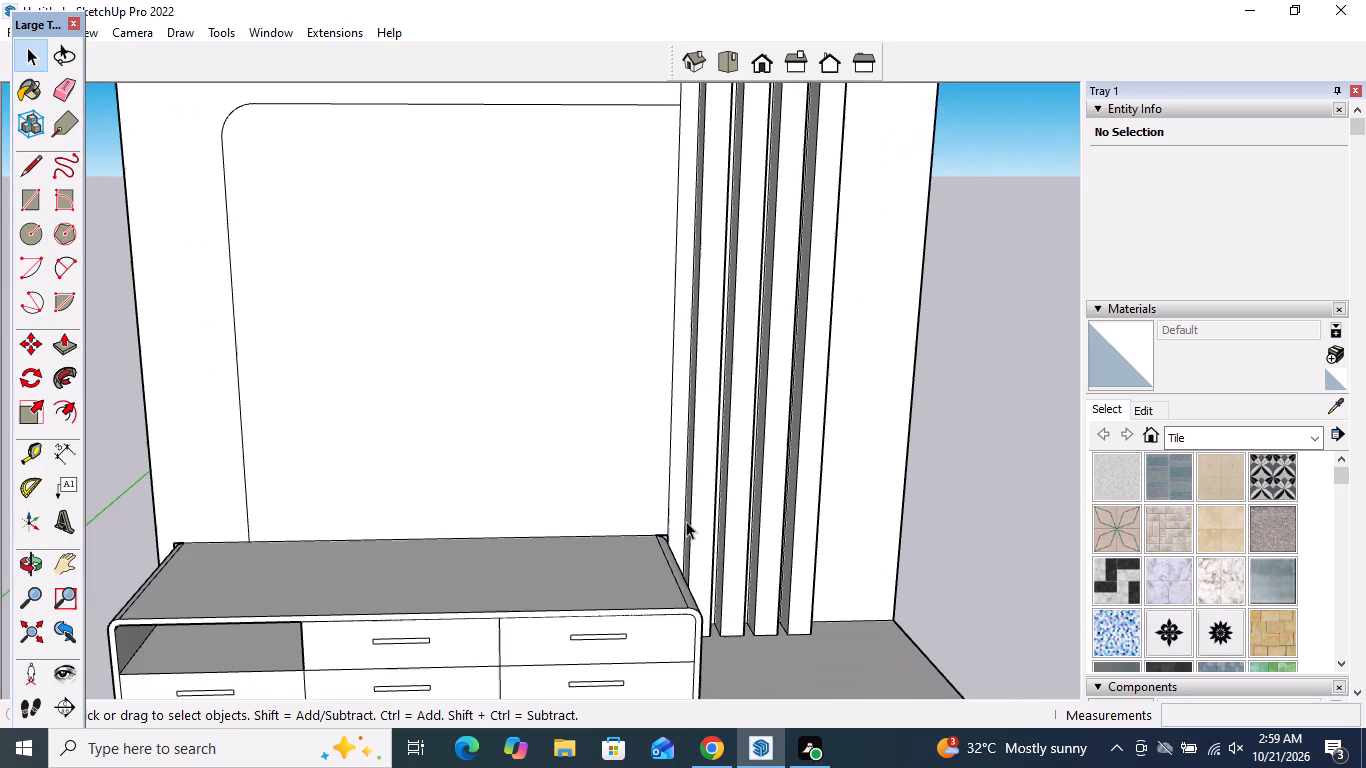
scroll(686, 521, down, 1)
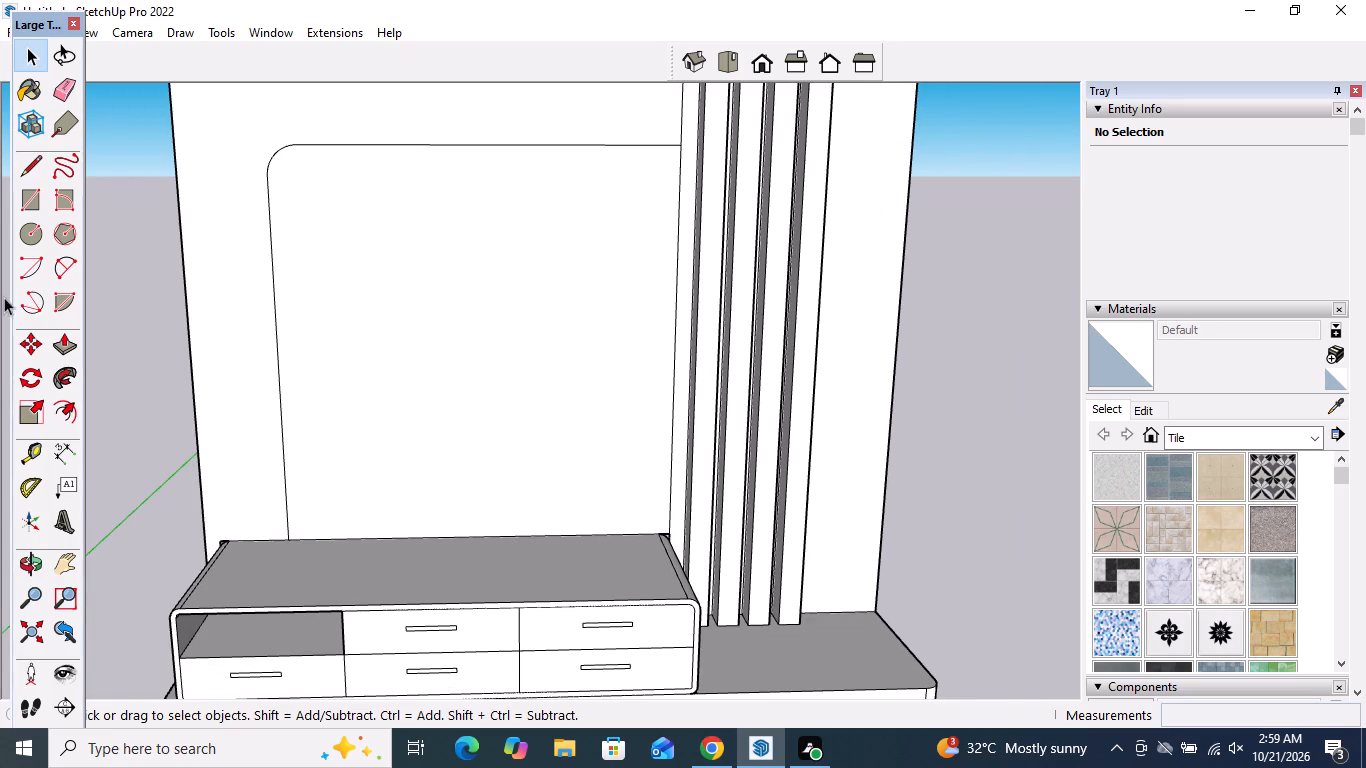
click(35, 208)
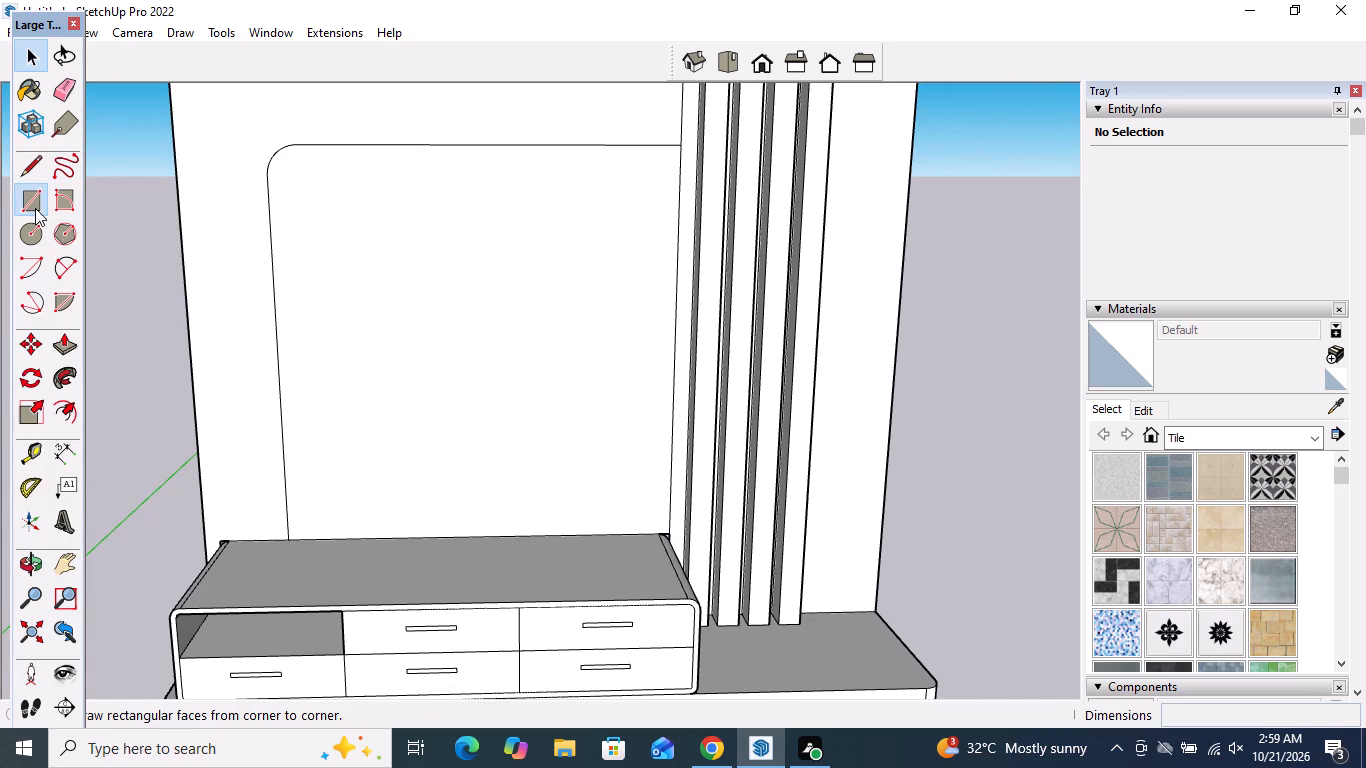
click(464, 478)
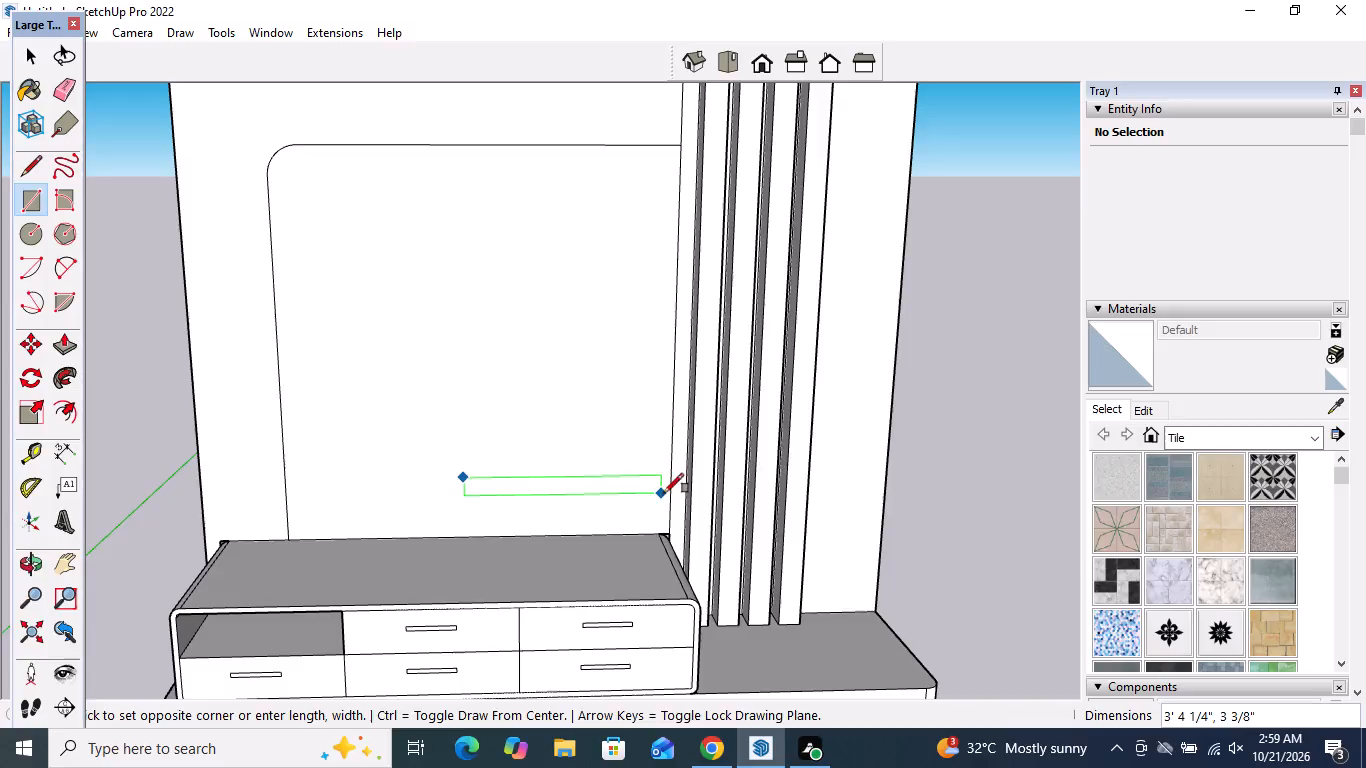
click(667, 491)
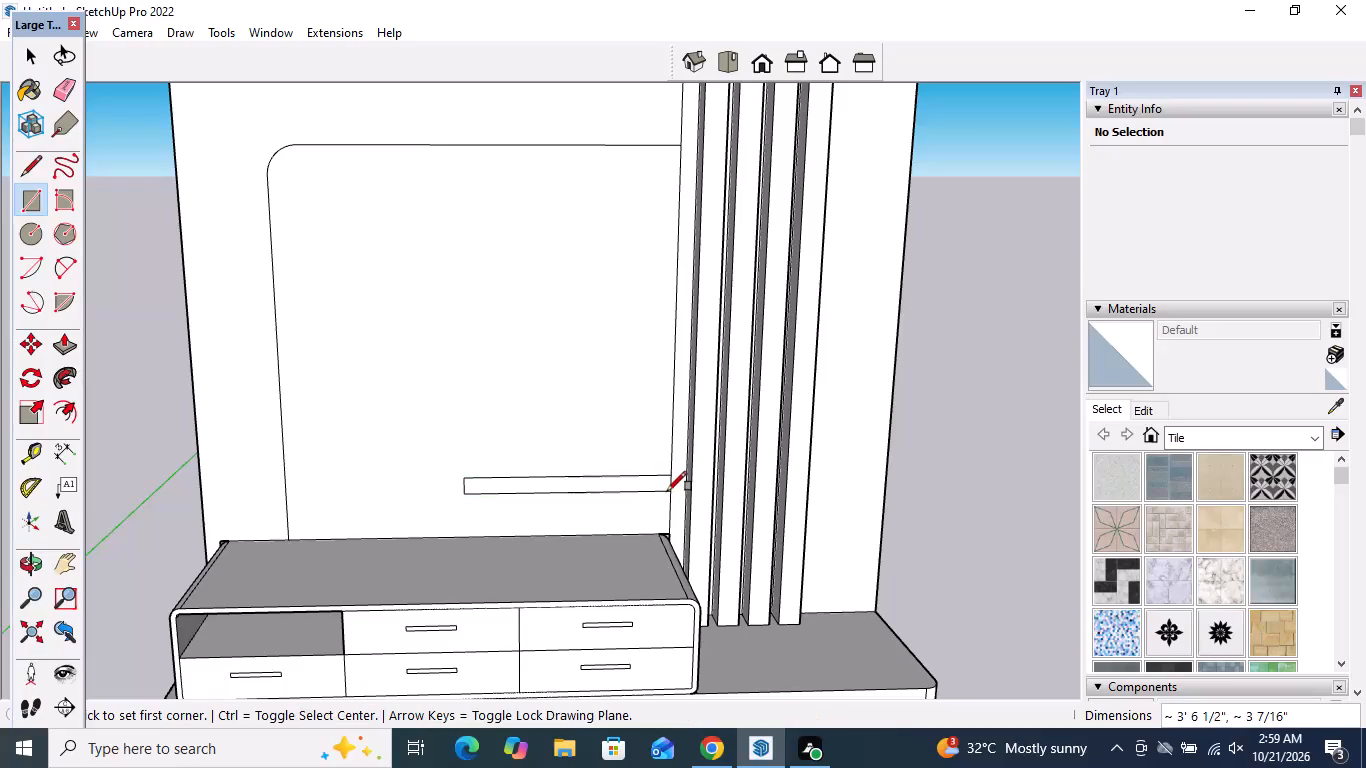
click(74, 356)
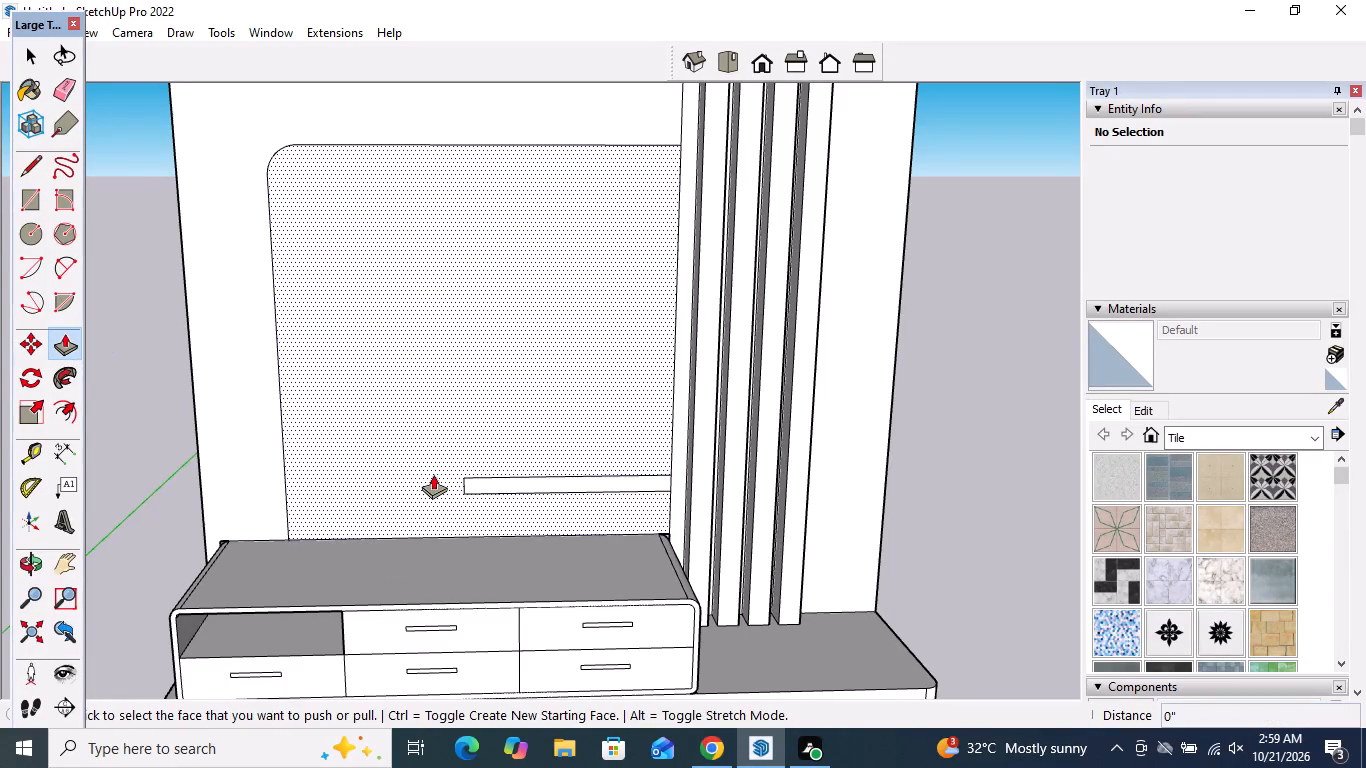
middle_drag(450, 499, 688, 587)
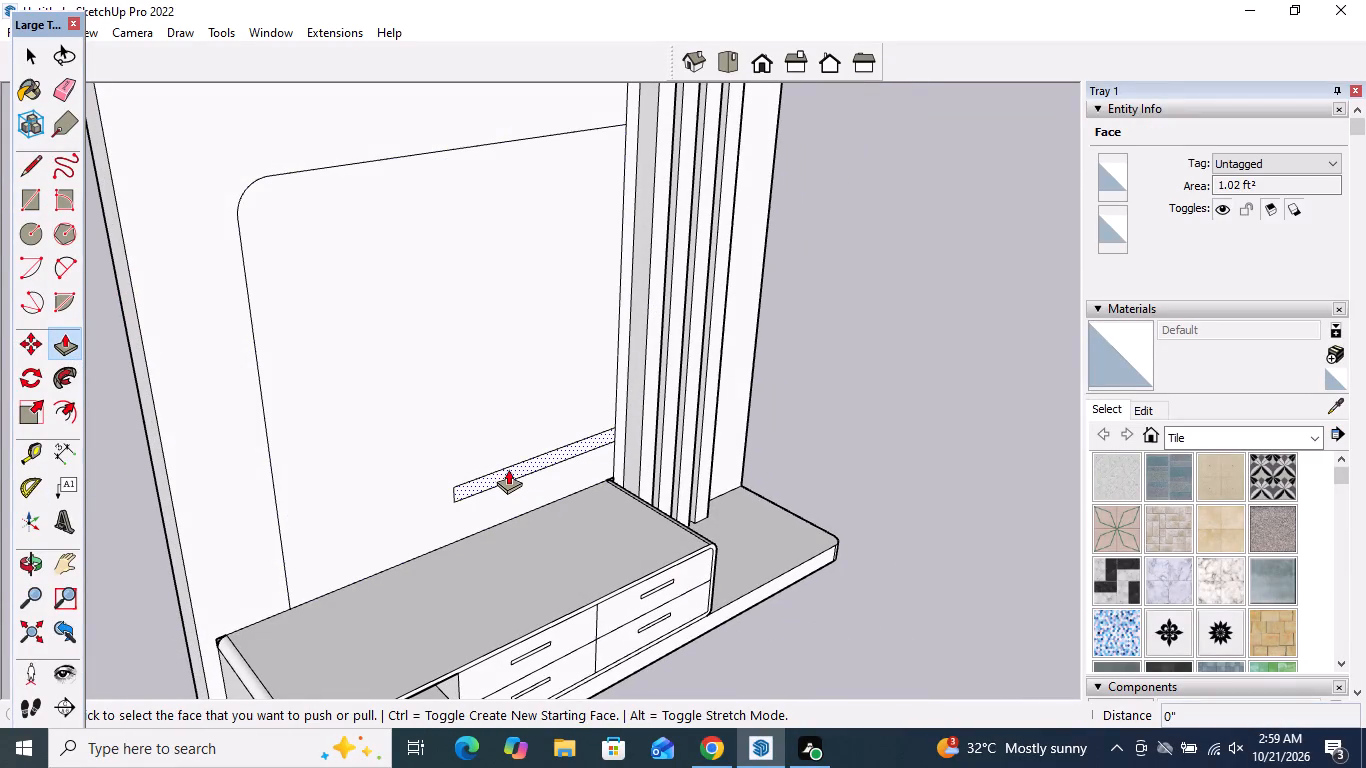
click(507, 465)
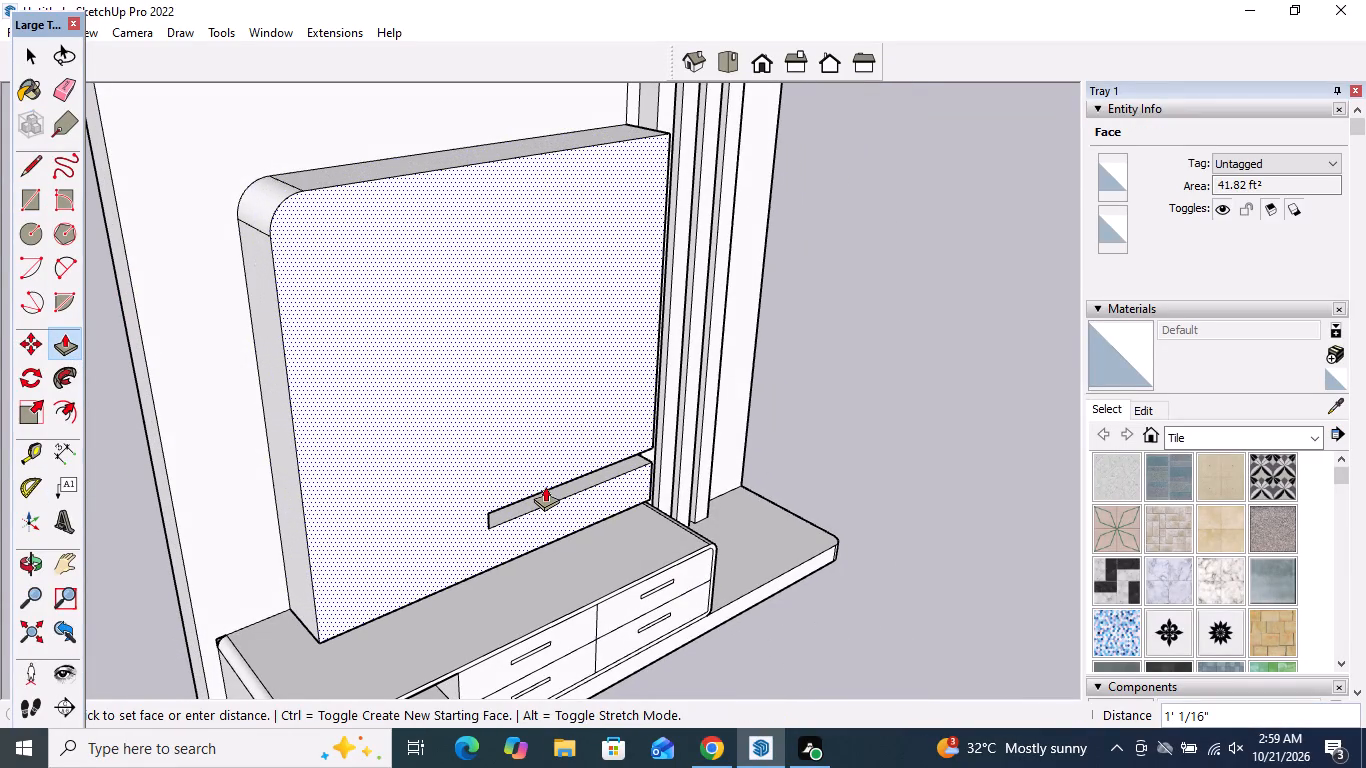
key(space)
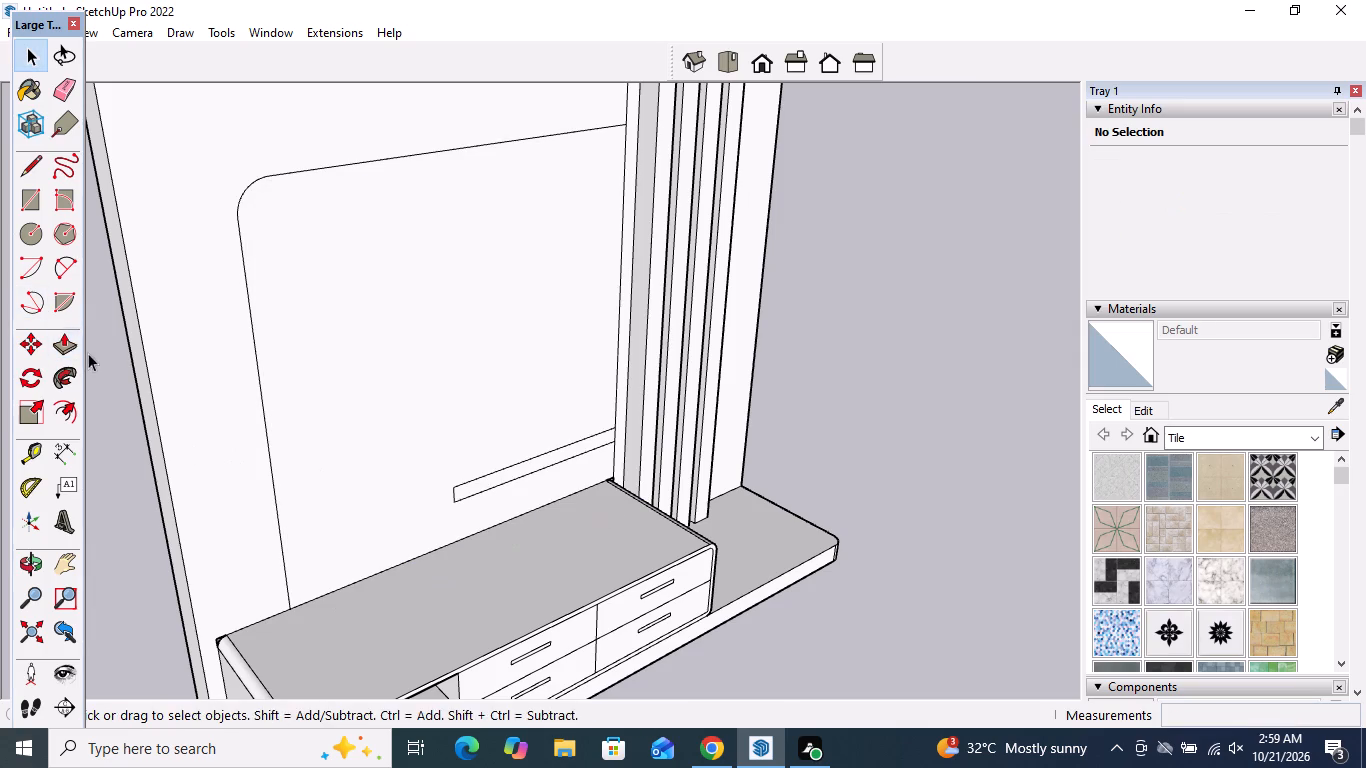
Push/Pull the narrow rectangle outward about 2' 8 1/16" to form a shelf above the drawer block.
click(79, 349)
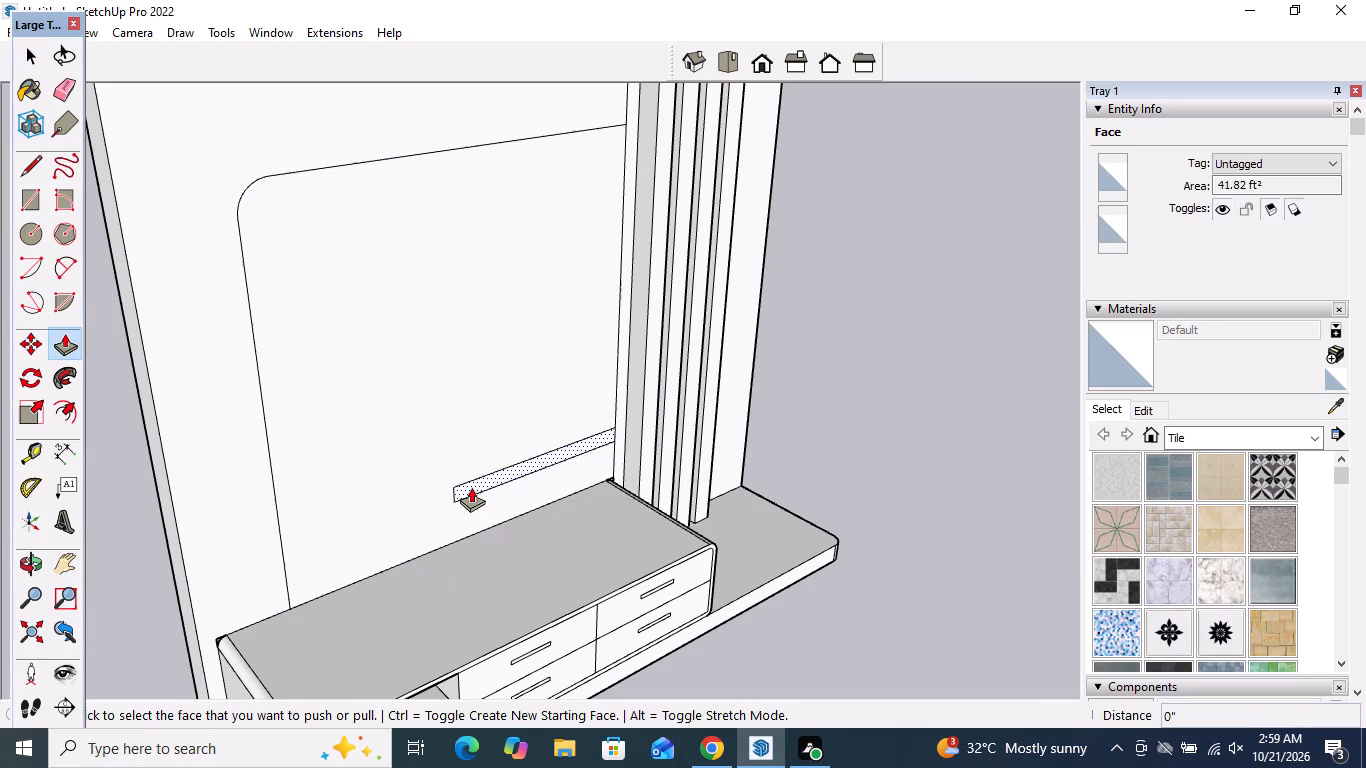
click(472, 485)
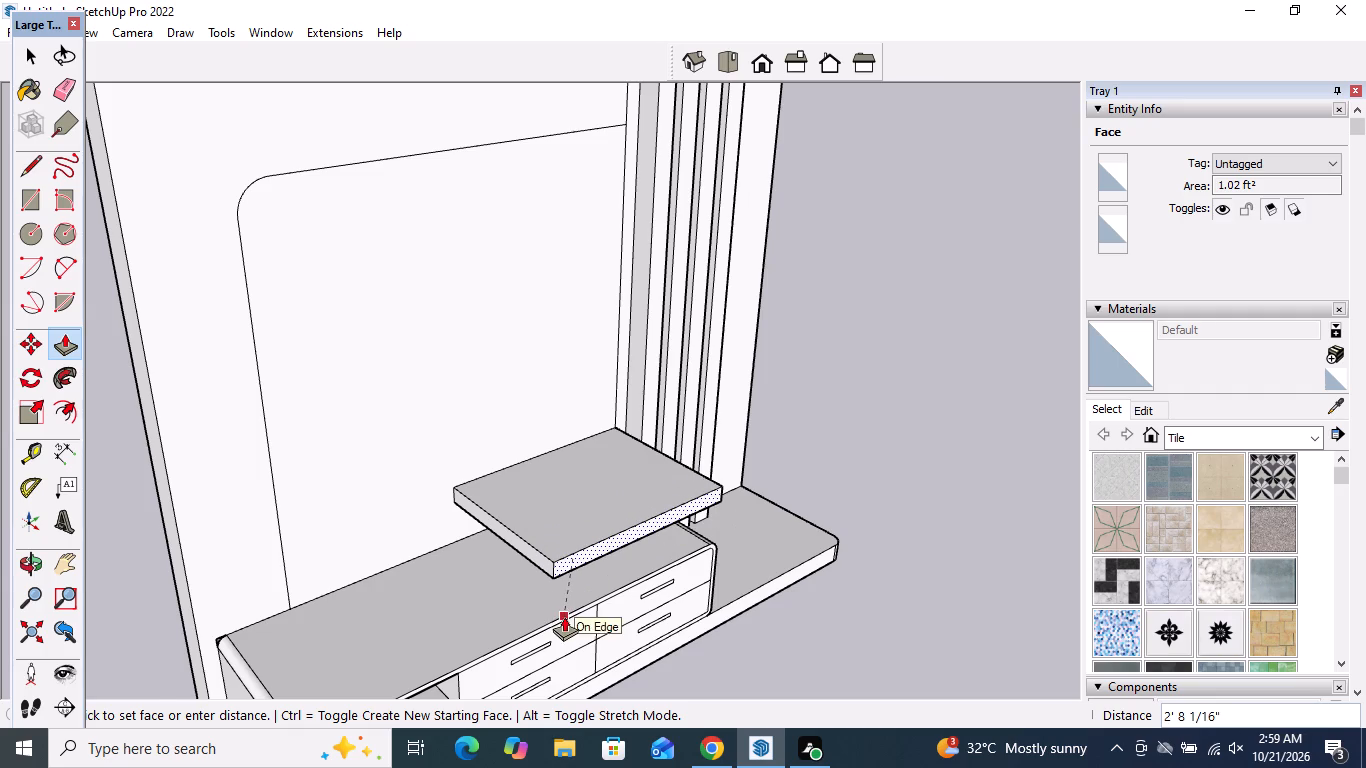
click(564, 616)
Extend the shelf's post-side end about 3 3/16" to the first post and its remaining end face about 1' 11 3/4" across the posts.
middle_drag(785, 520, 240, 476)
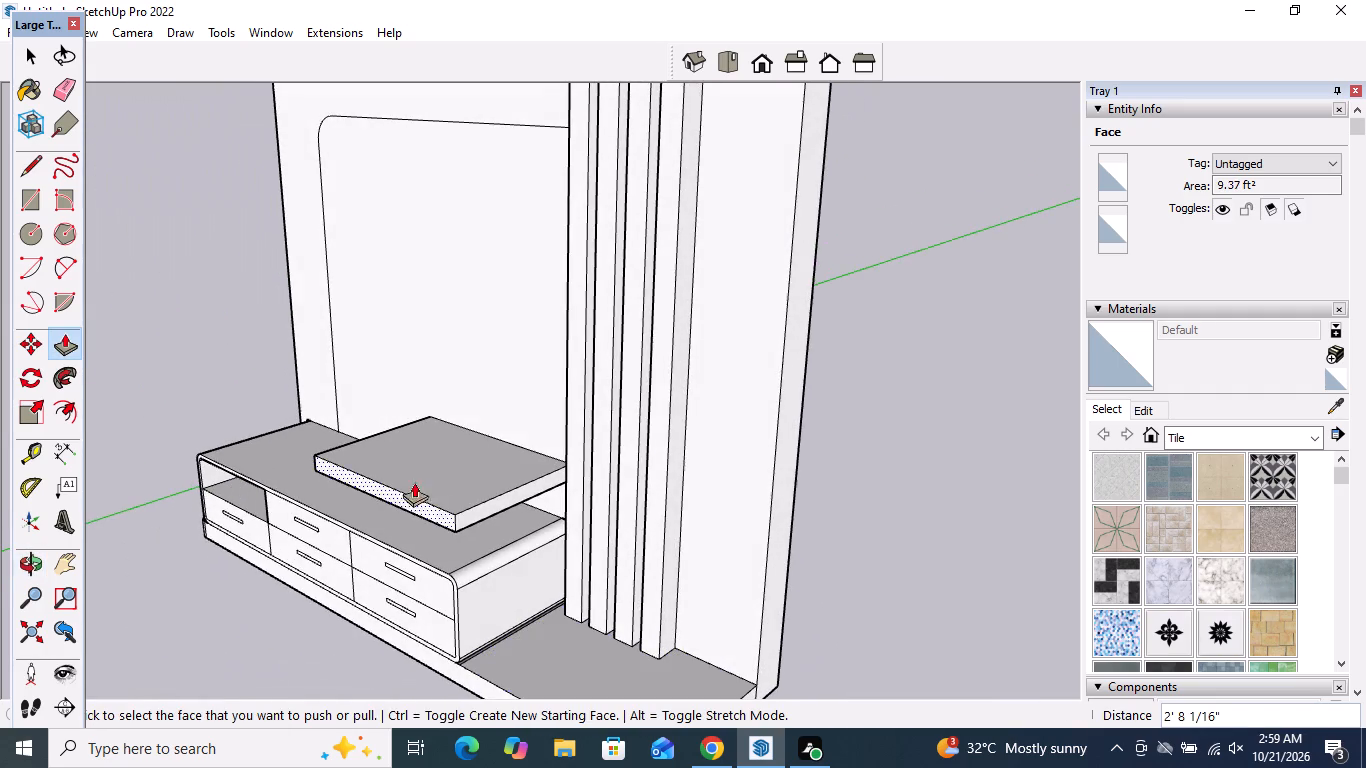
scroll(494, 483, up, 4)
click(507, 502)
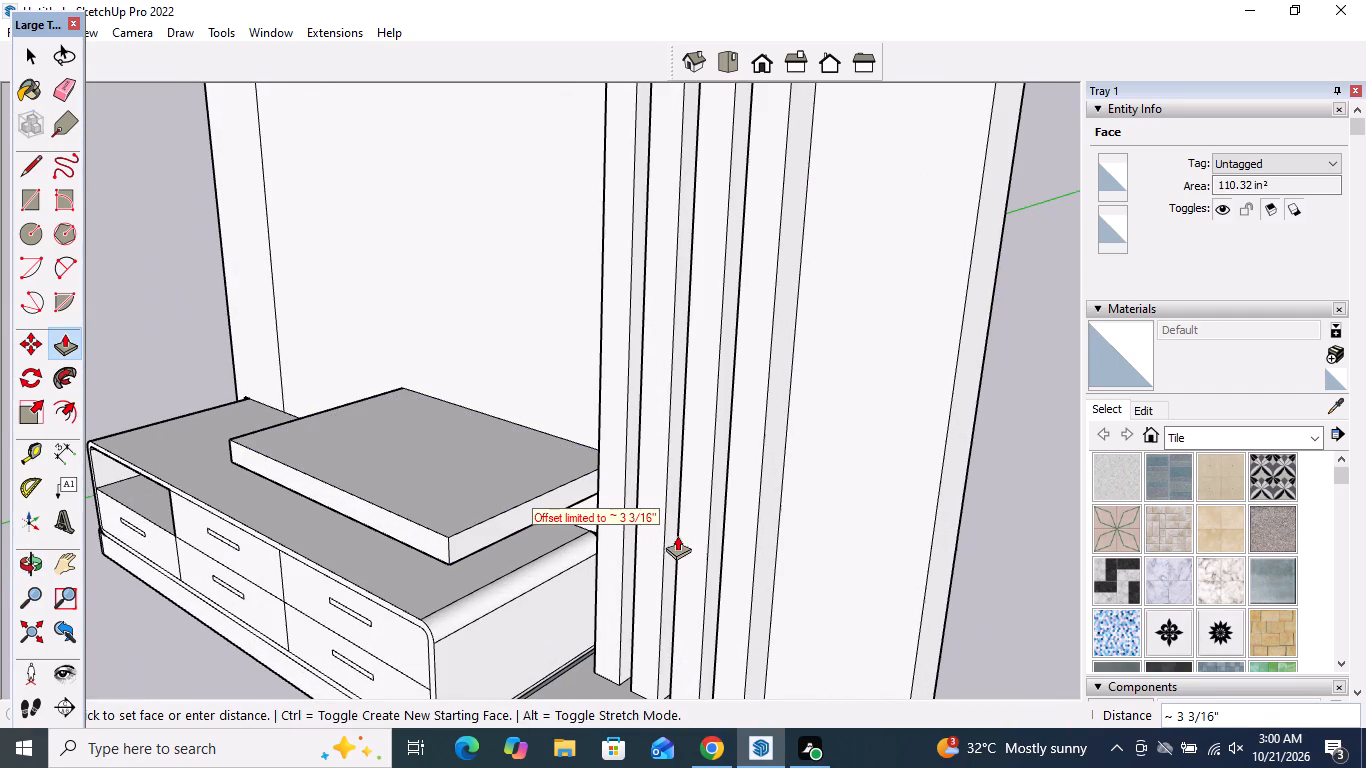
click(561, 507)
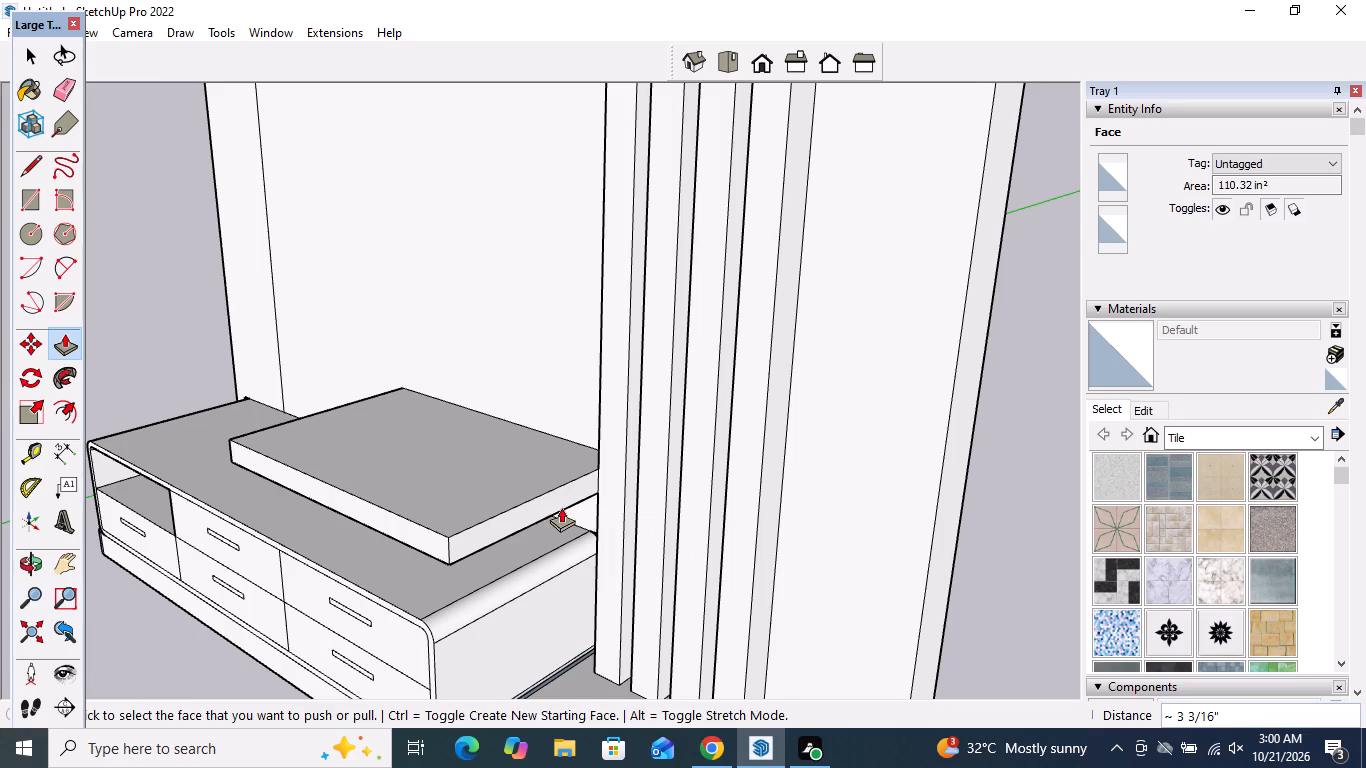
click(541, 498)
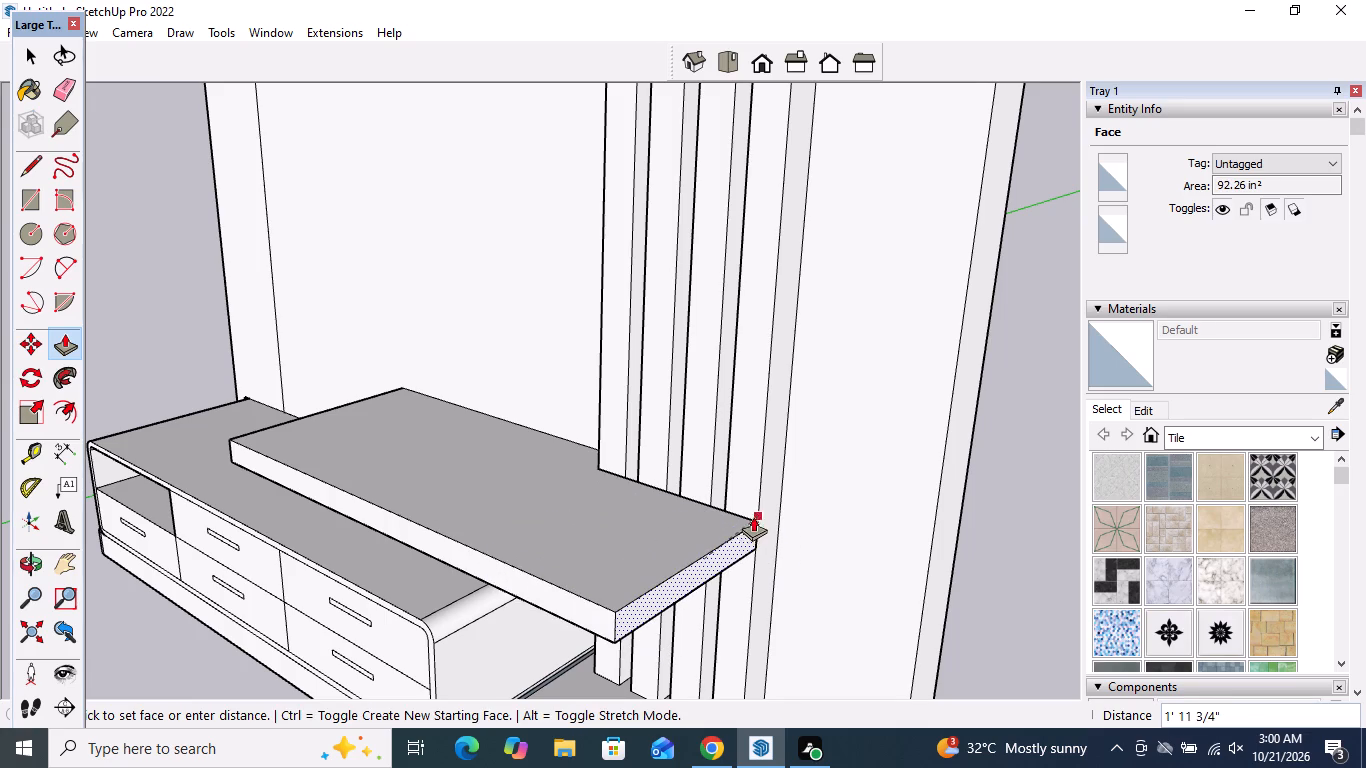
click(768, 500)
Push/Pull the shelf's small back face in the first gap between the vertical posts 5 1/4" toward the back wall.
middle_drag(715, 489, 705, 513)
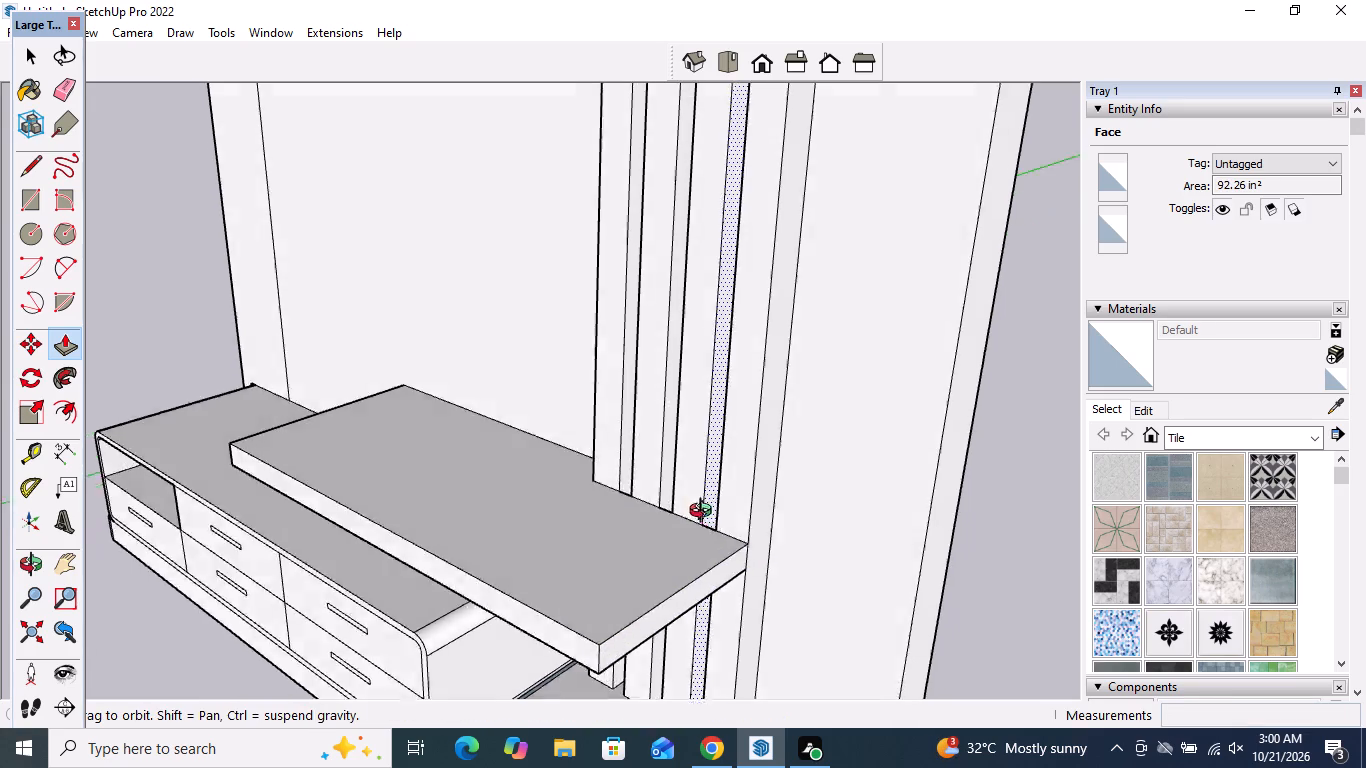
middle_drag(705, 513, 641, 622)
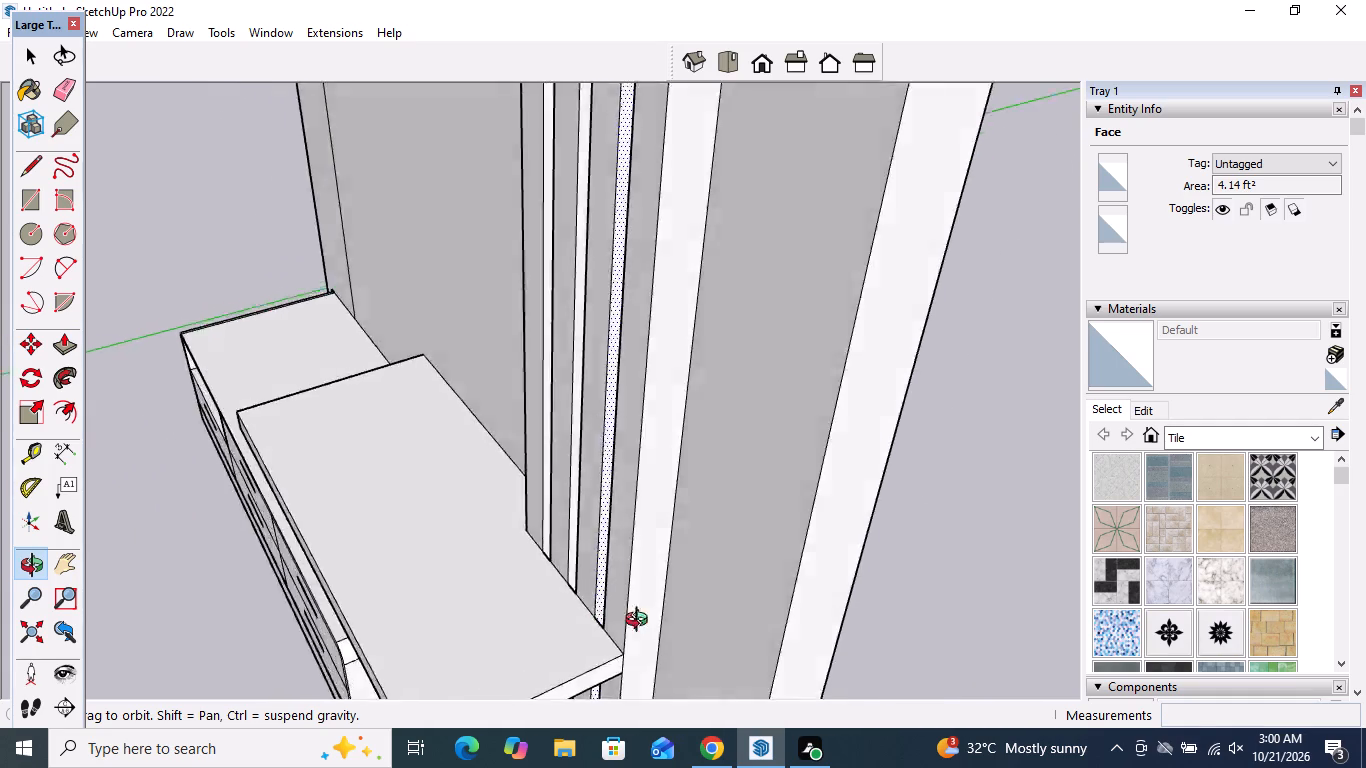
middle_drag(641, 622, 672, 624)
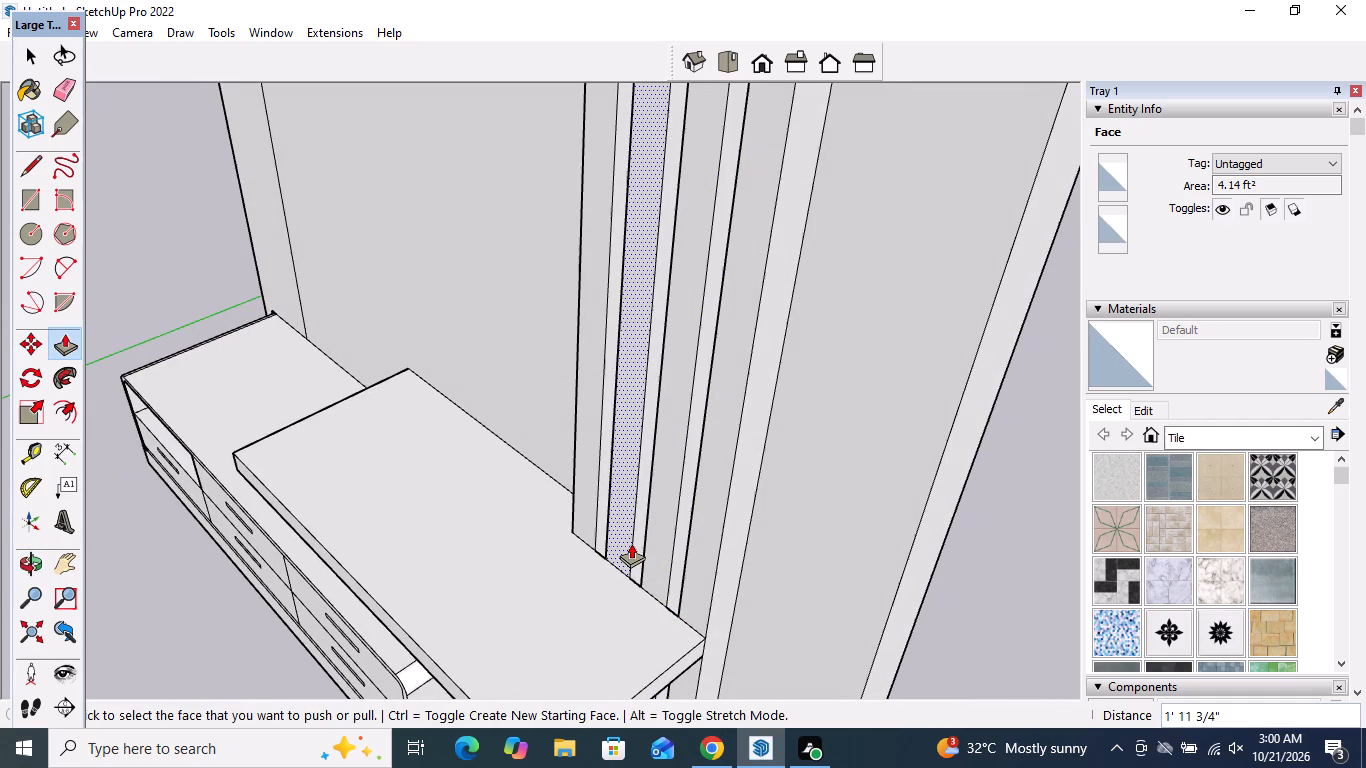
scroll(631, 542, up, 9)
middle_drag(630, 549, 661, 609)
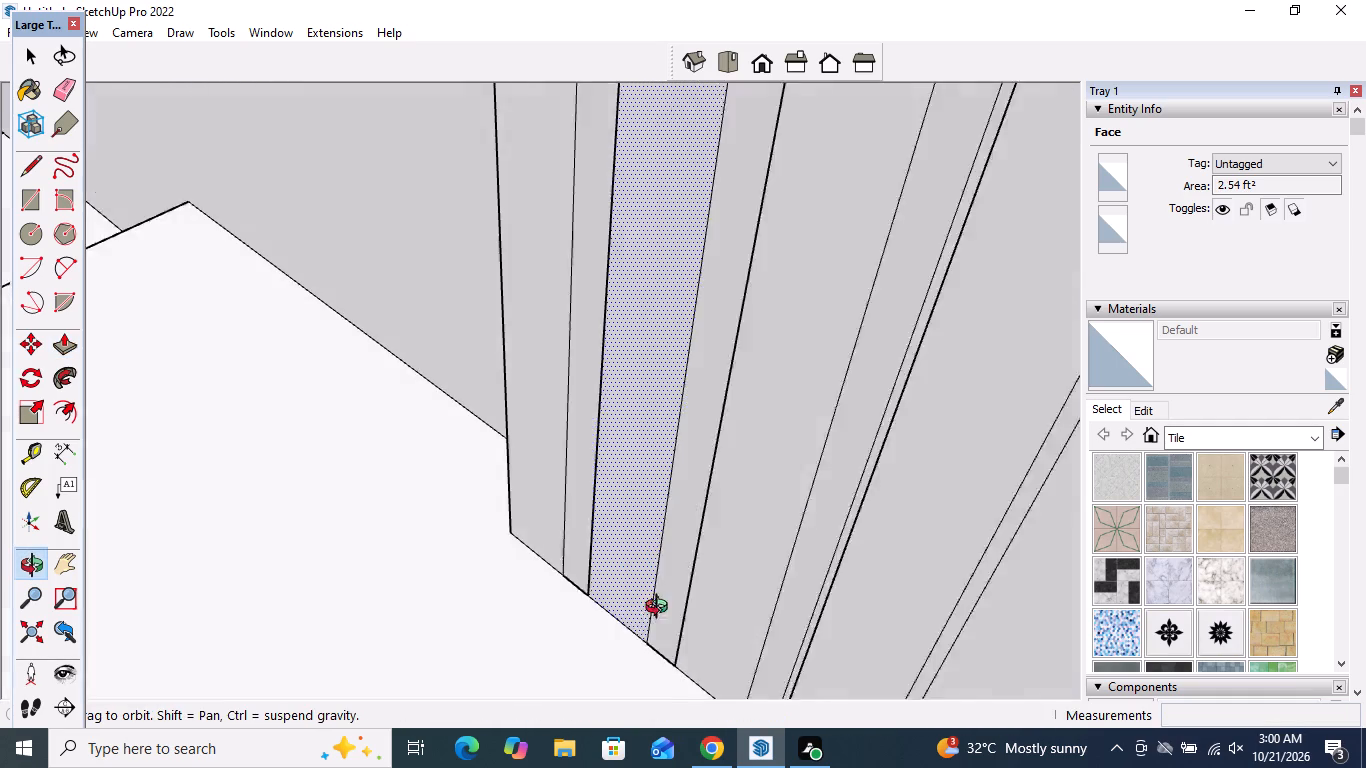
middle_drag(661, 609, 702, 691)
middle_drag(609, 575, 694, 627)
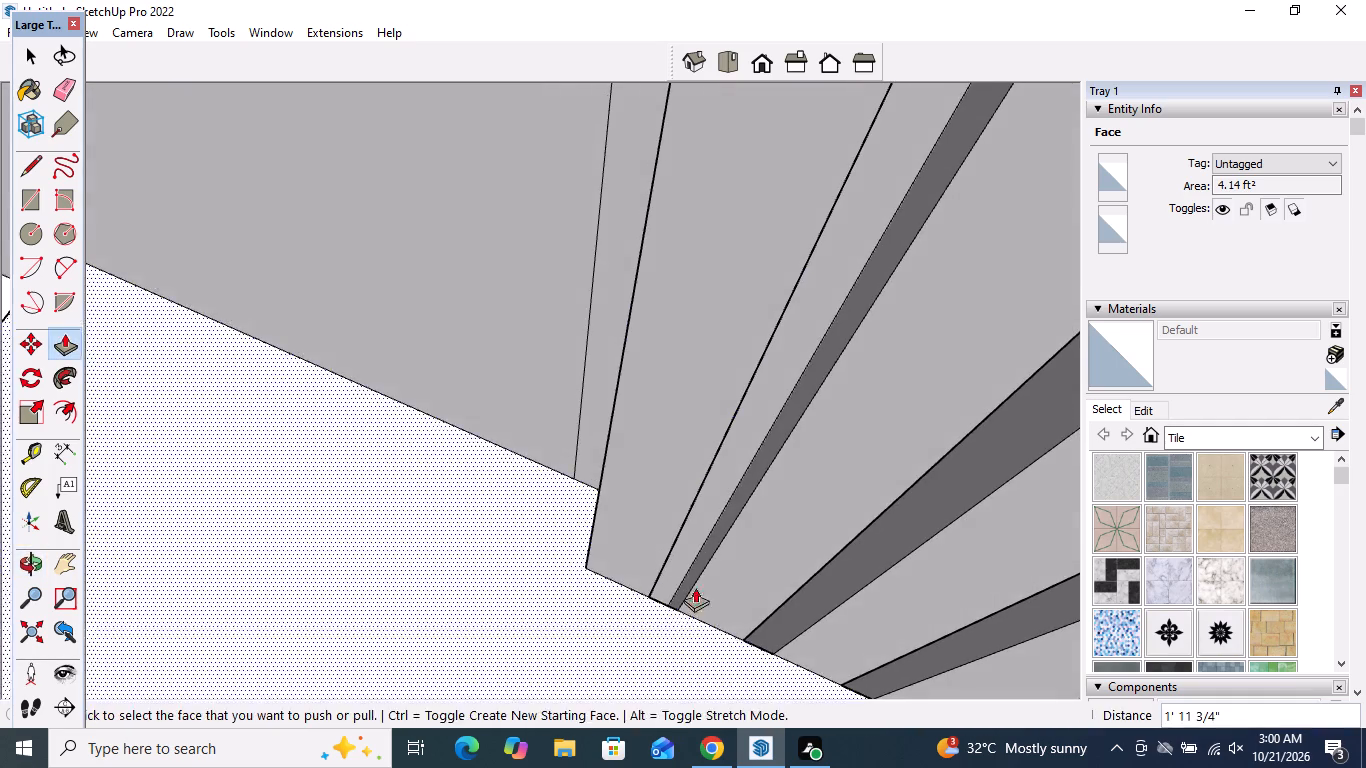
middle_drag(693, 575, 570, 608)
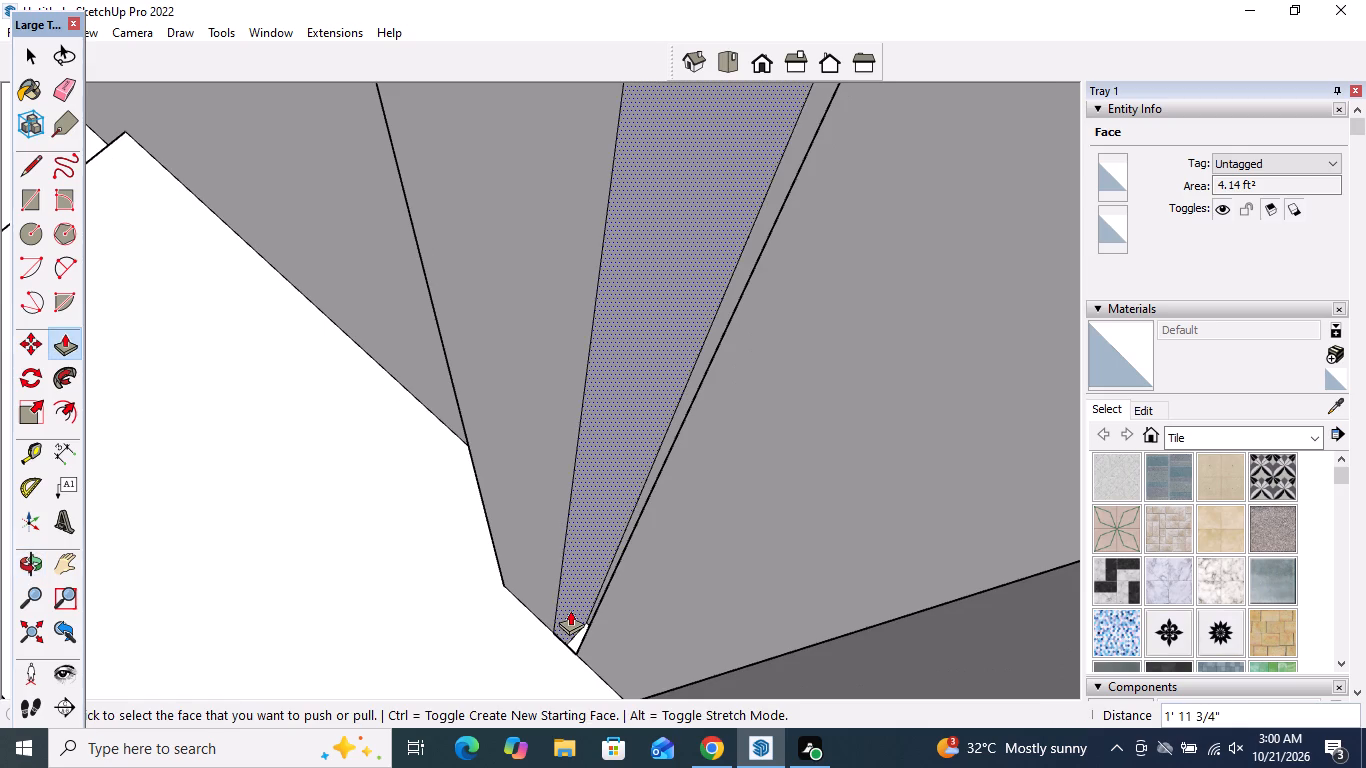
scroll(570, 610, up, 9)
scroll(611, 558, down, 2)
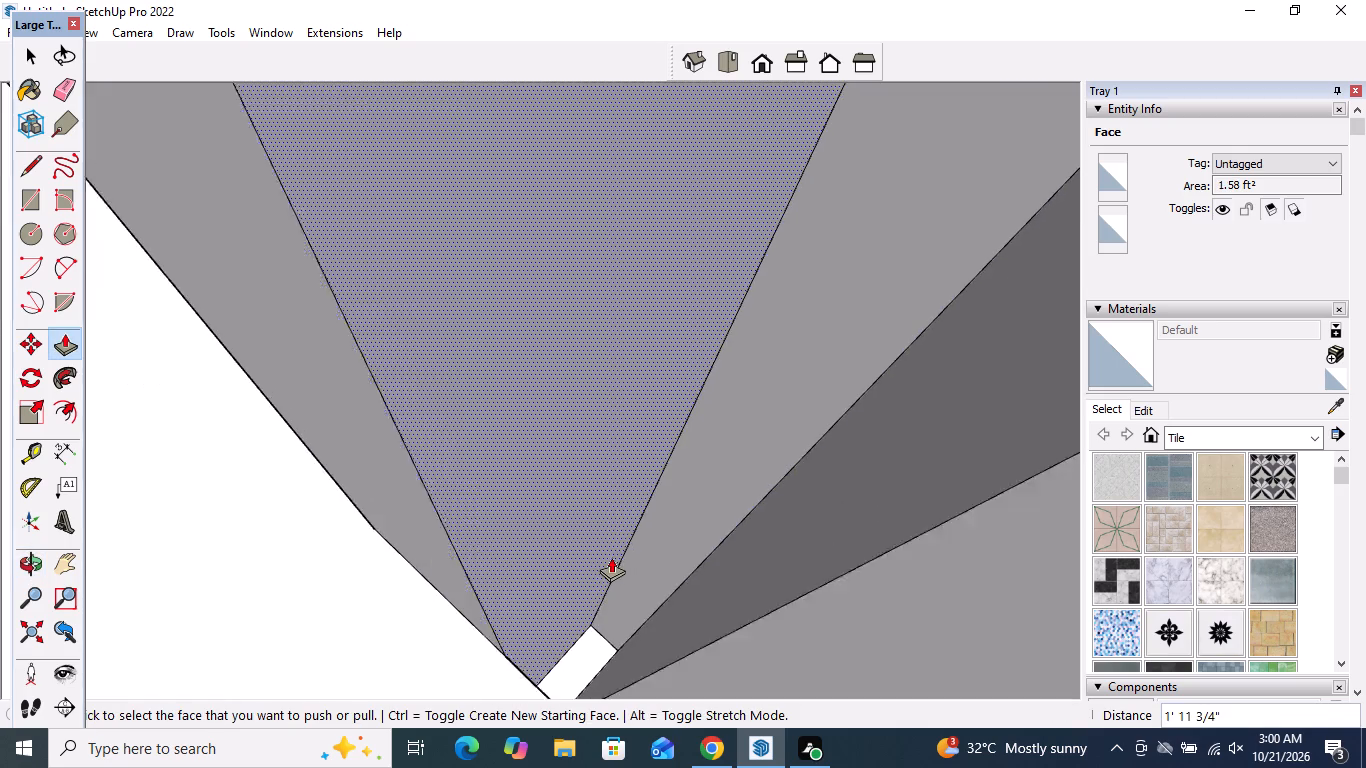
scroll(611, 557, down, 1)
middle_drag(651, 521, 601, 552)
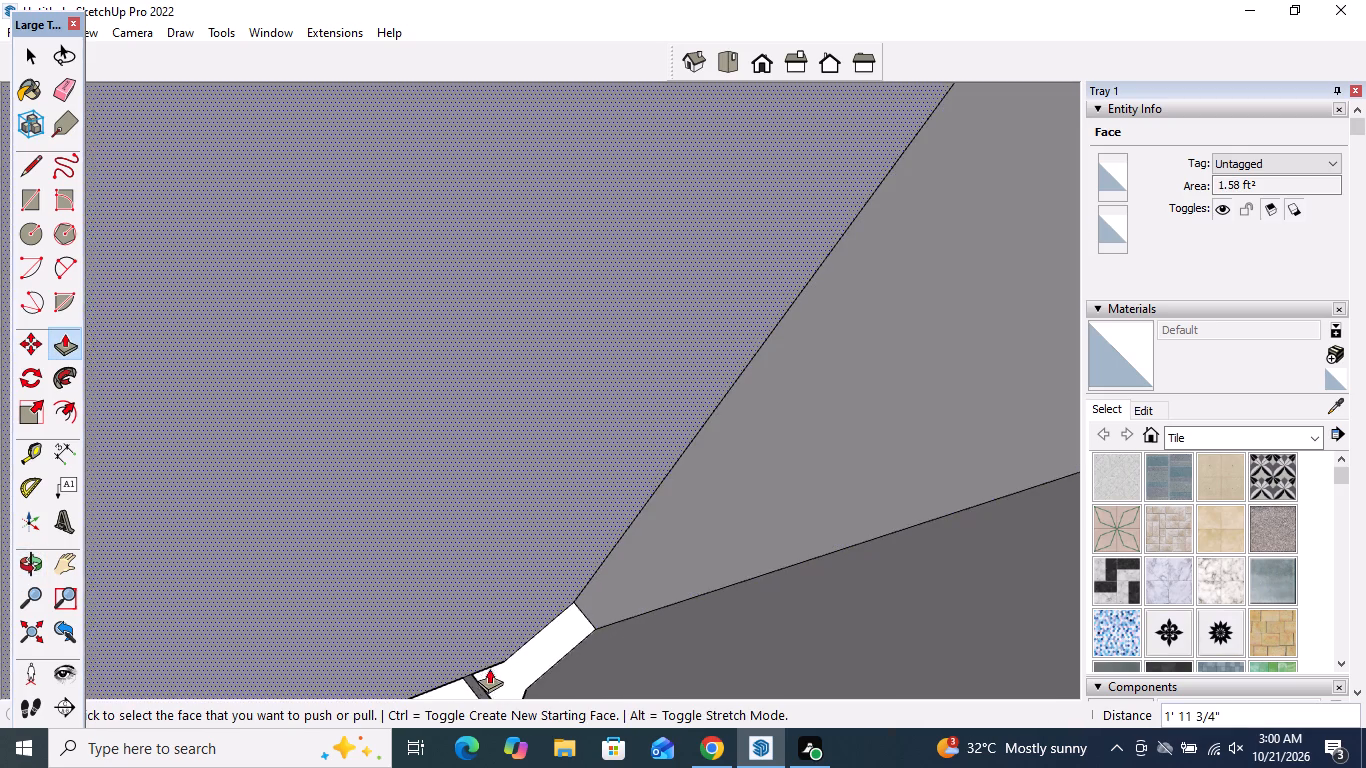
click(479, 684)
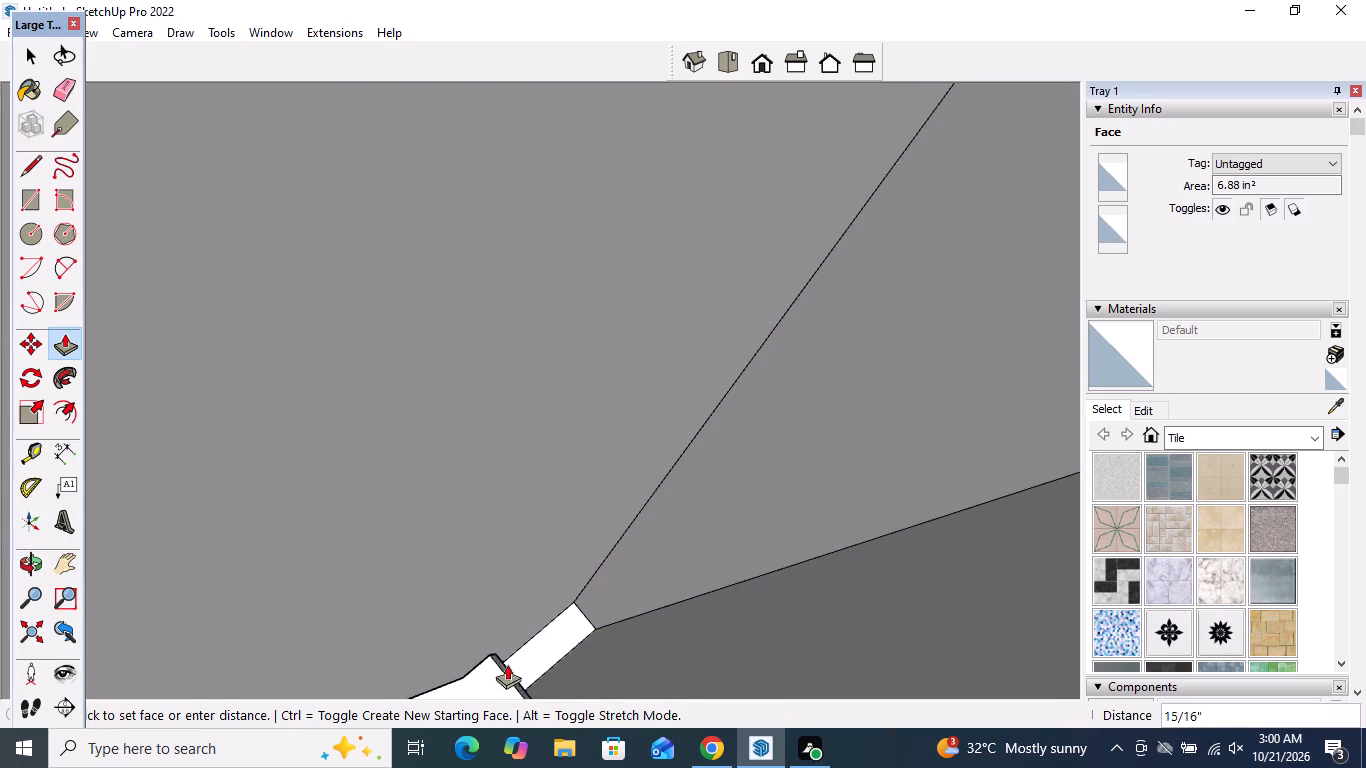
click(728, 546)
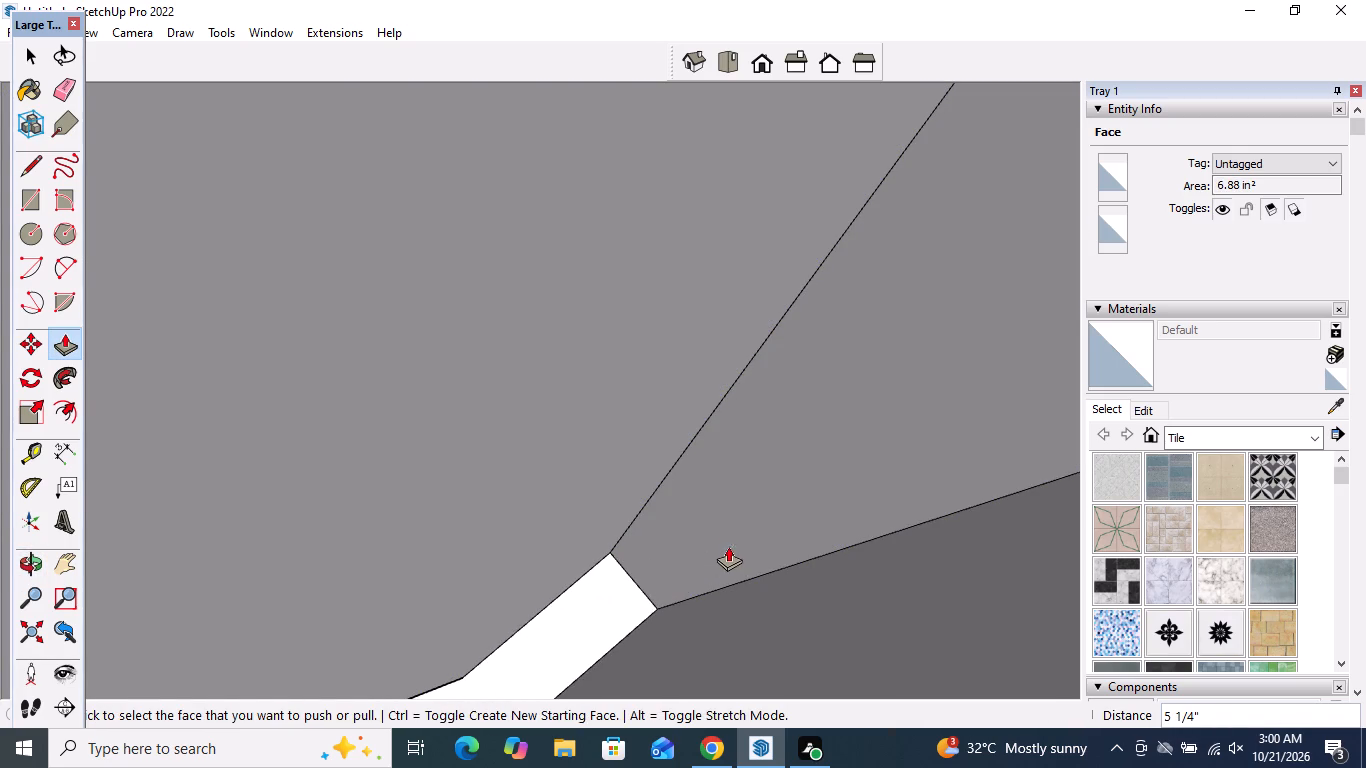
Extend the shelf into the other two gaps between the posts by the same 5 1/4".
scroll(624, 460, down, 19)
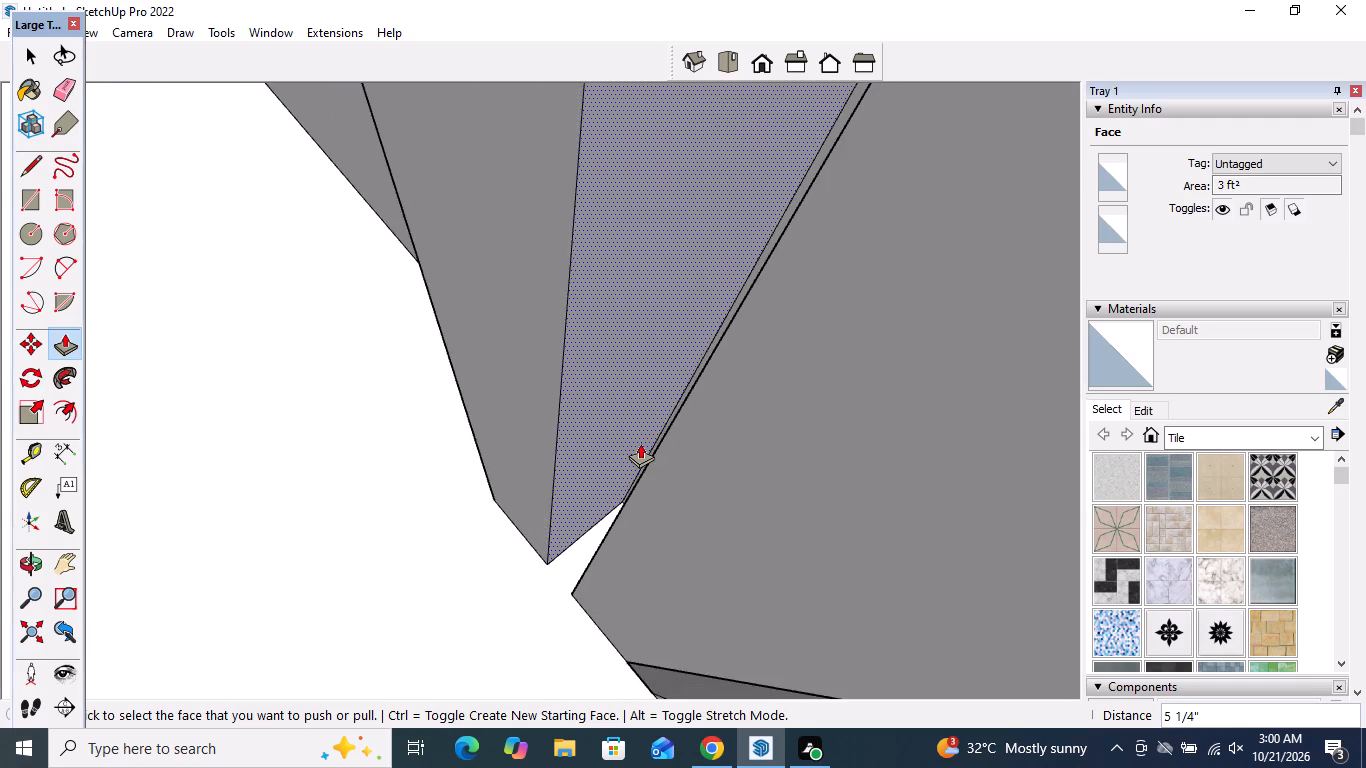
scroll(640, 443, down, 3)
scroll(678, 552, up, 12)
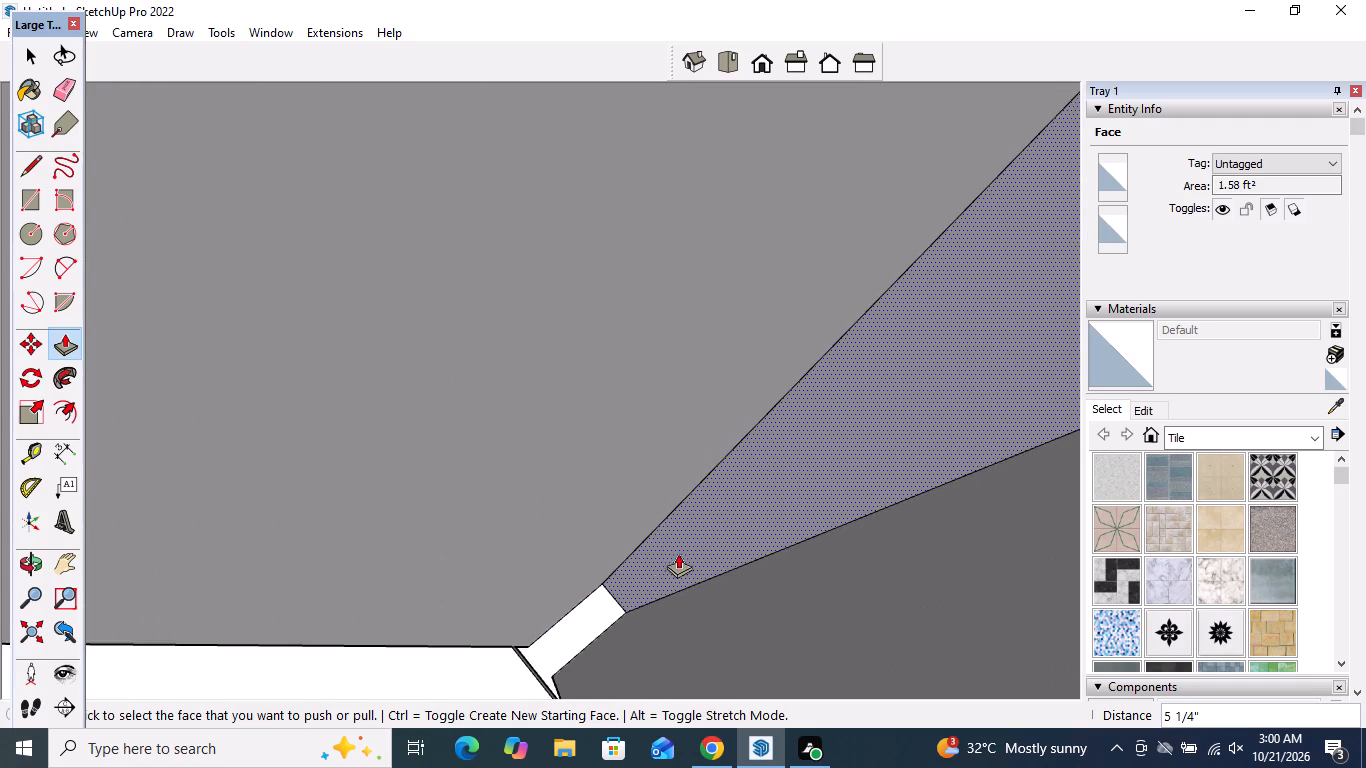
click(508, 674)
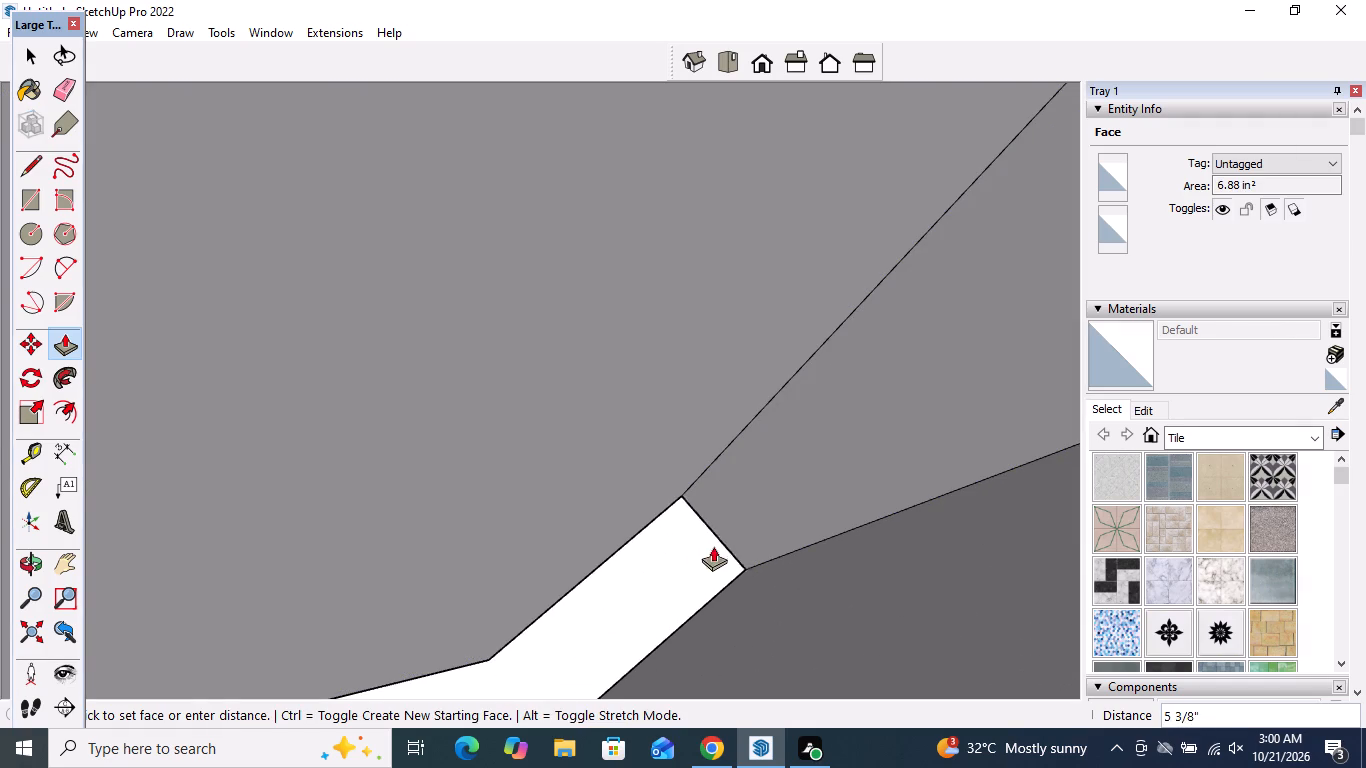
click(797, 491)
scroll(614, 423, down, 13)
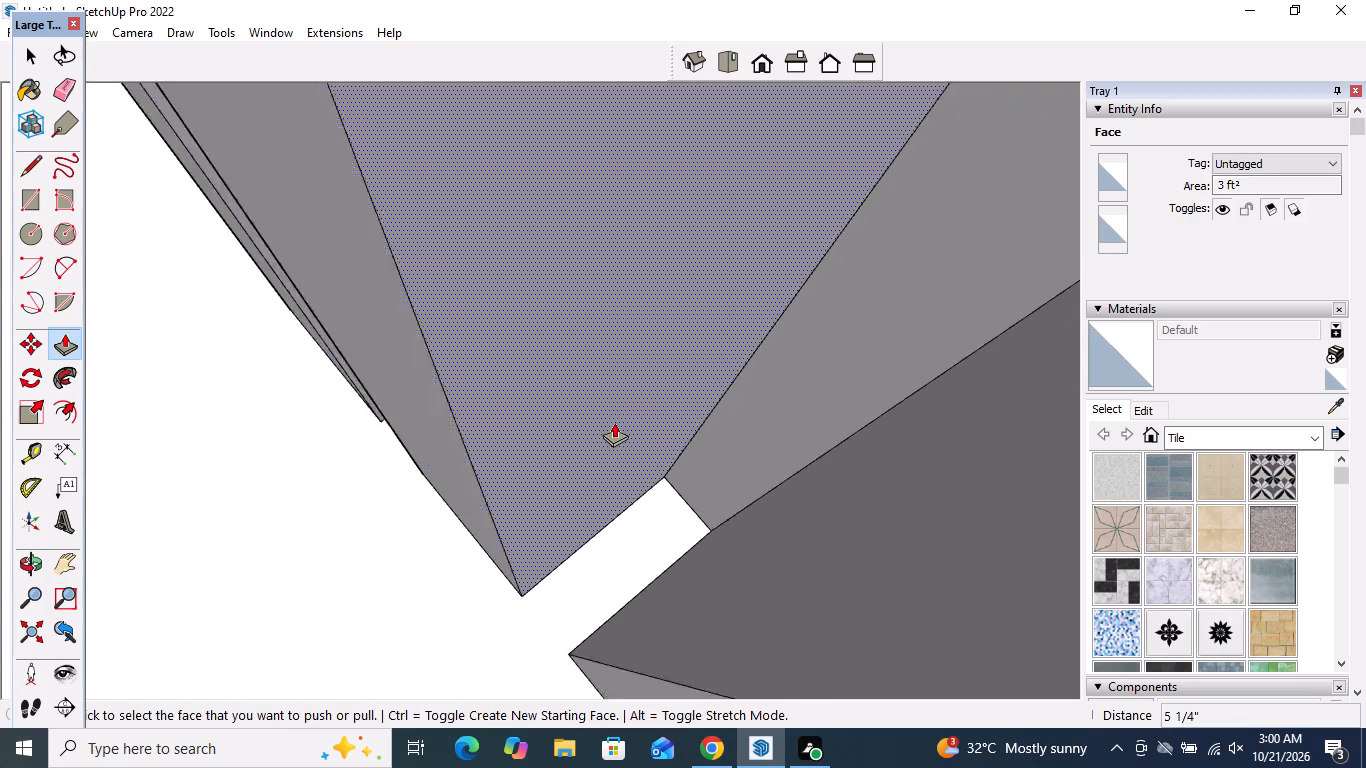
scroll(614, 422, down, 11)
scroll(703, 584, up, 10)
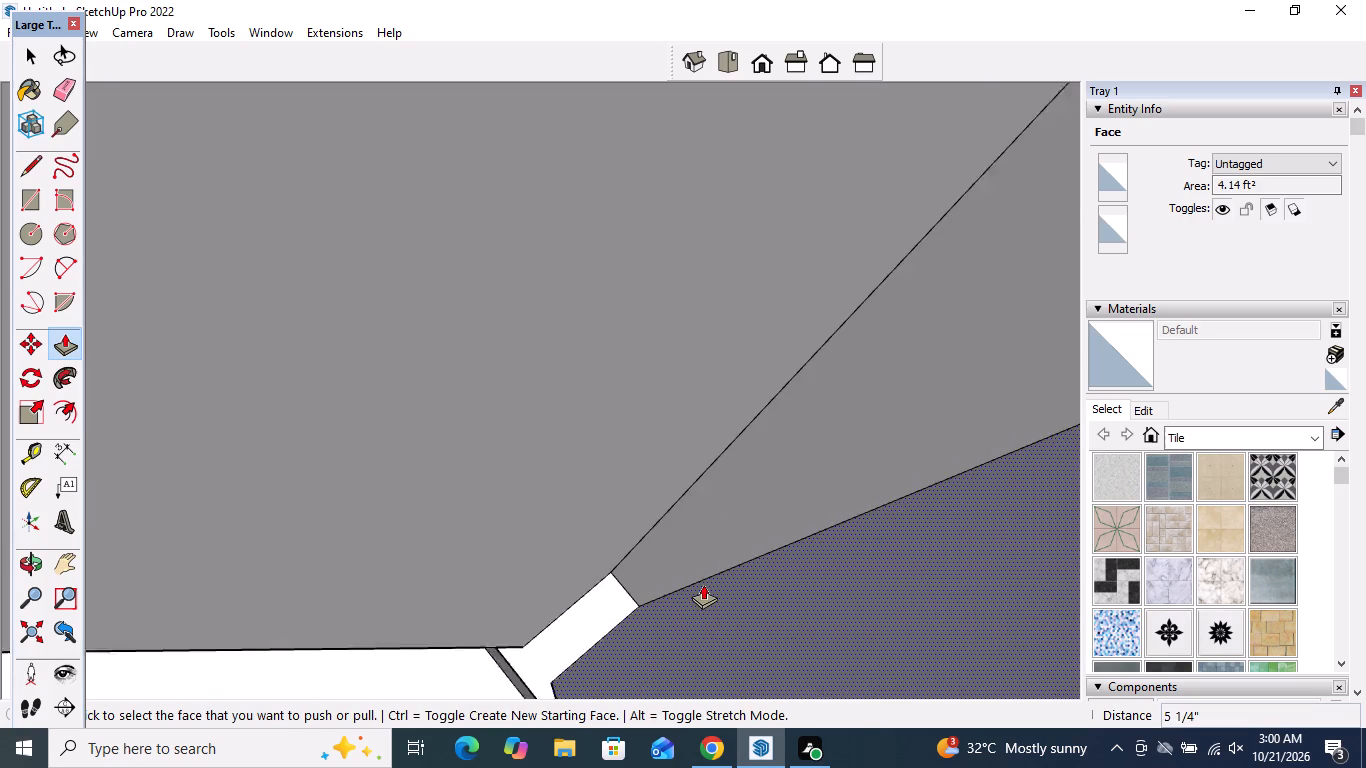
click(474, 687)
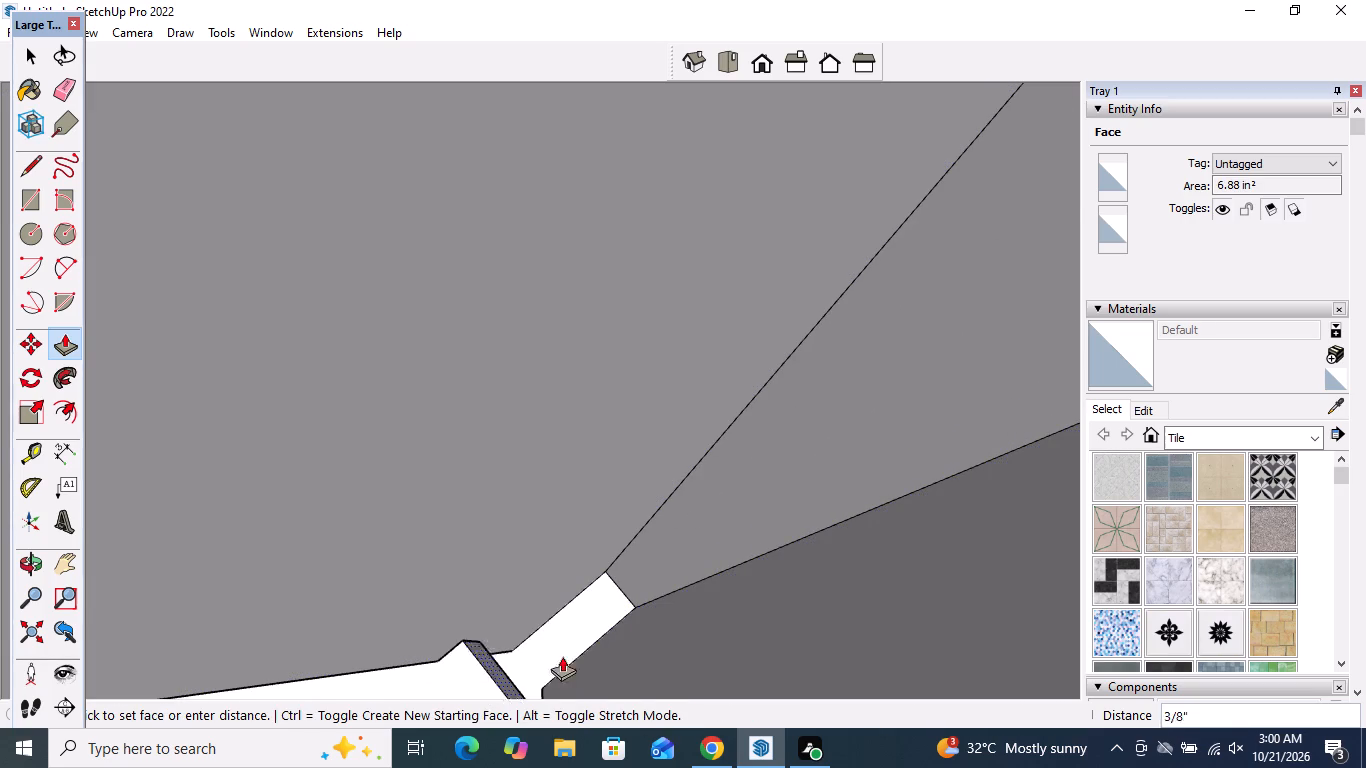
click(933, 404)
Examine the filled post gaps and the shelf's proportions over the drawer block from above and from the front.
scroll(757, 414, down, 5)
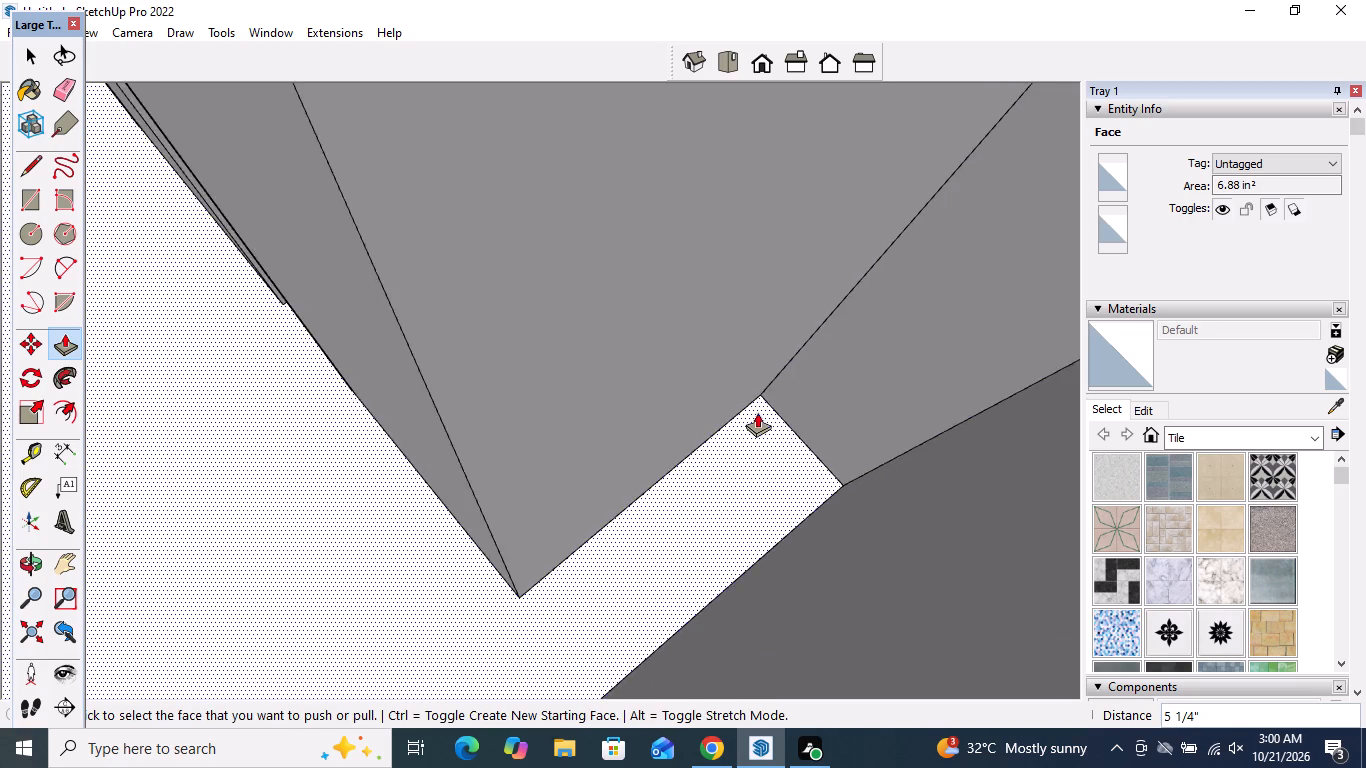
scroll(757, 412, down, 17)
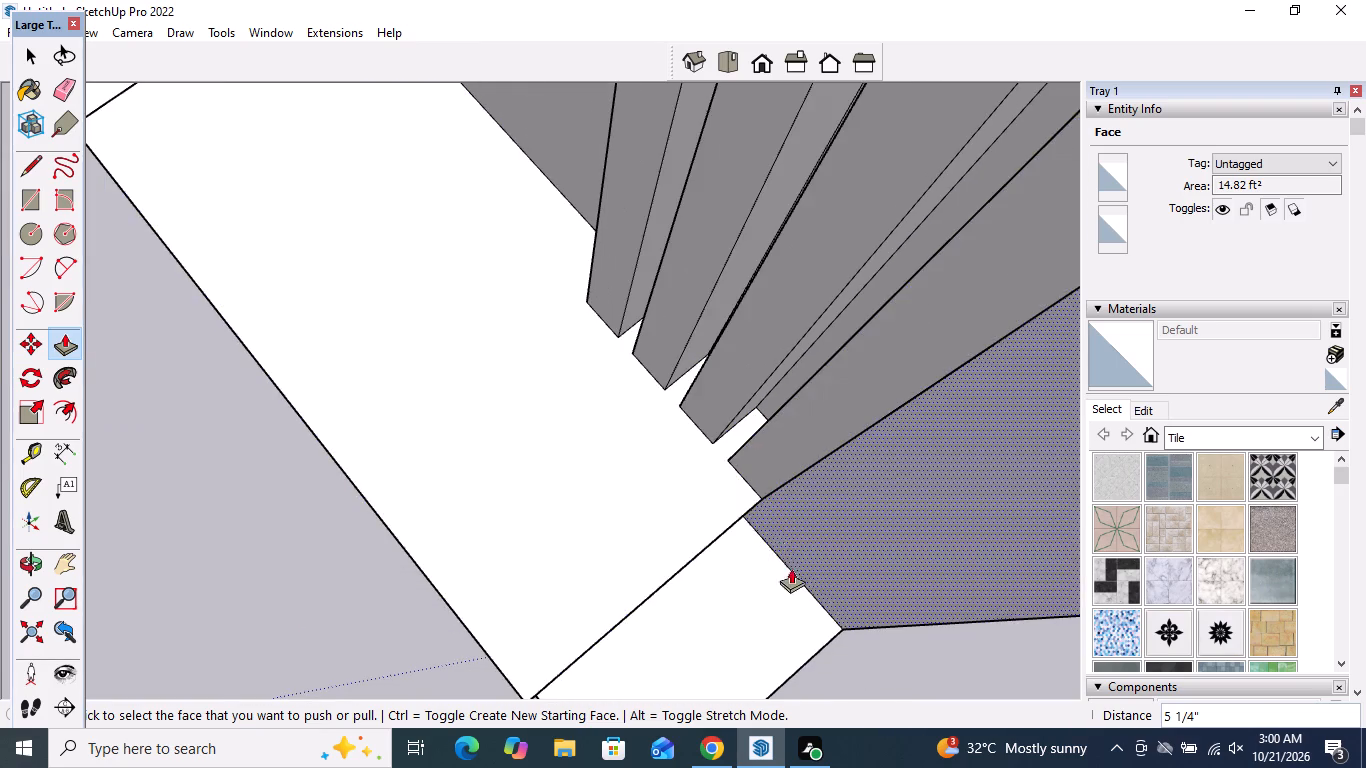
scroll(794, 484, down, 9)
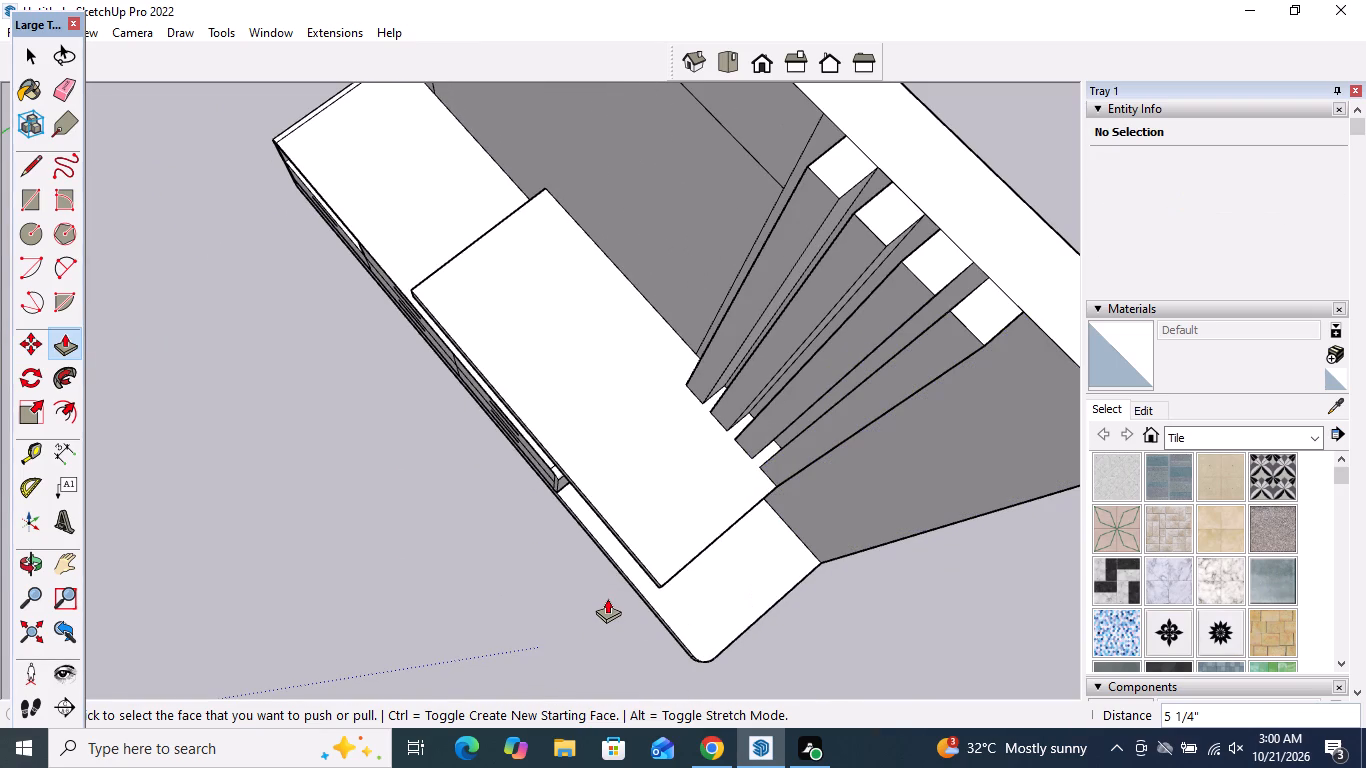
key(space)
click(611, 598)
middle_drag(614, 596, 1122, 342)
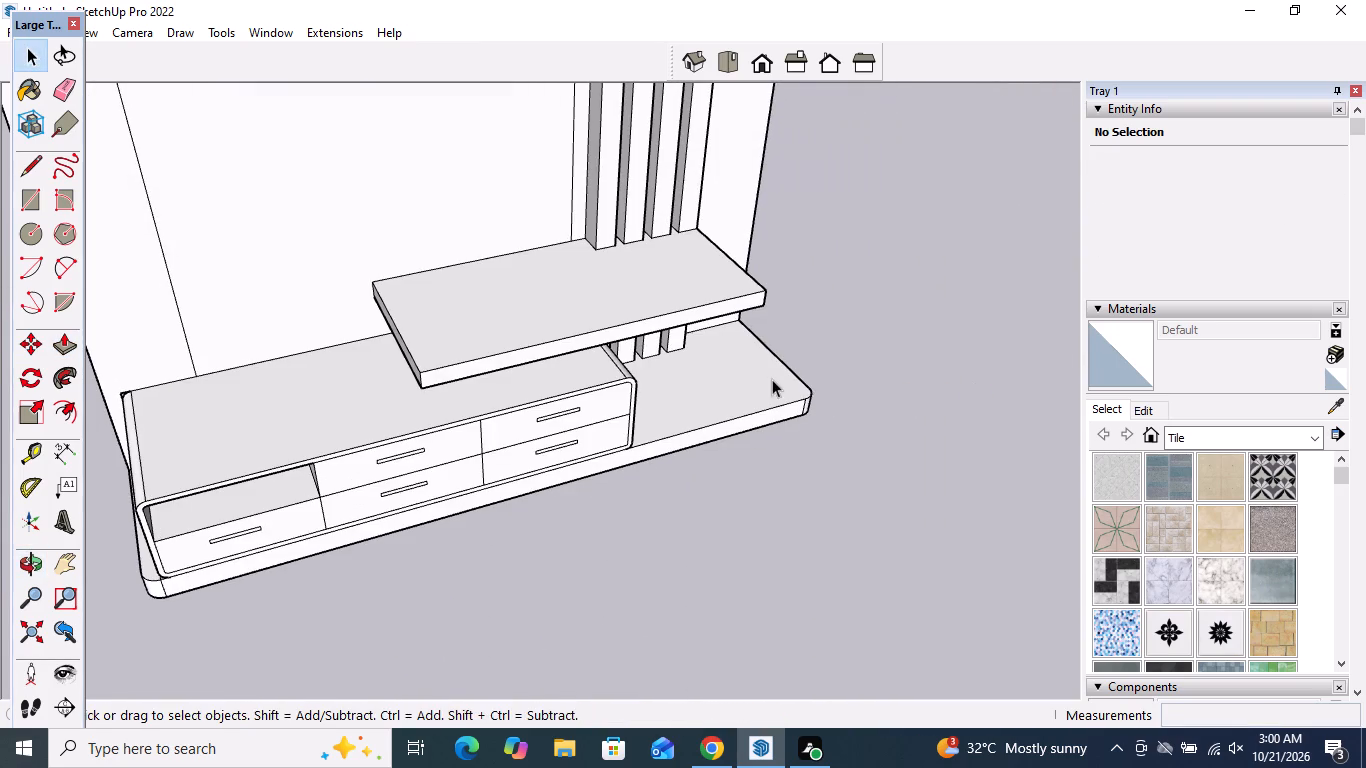
middle_drag(771, 355, 808, 256)
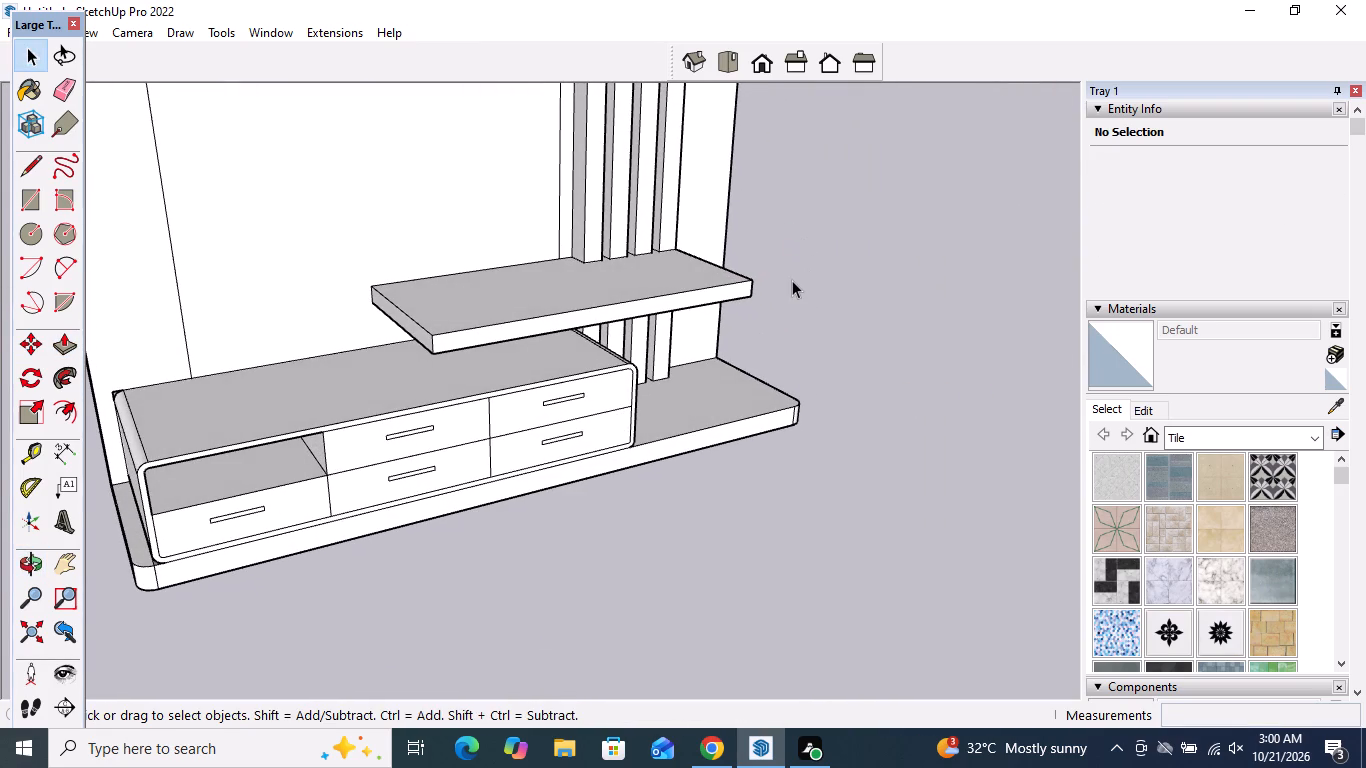
scroll(792, 278, down, 4)
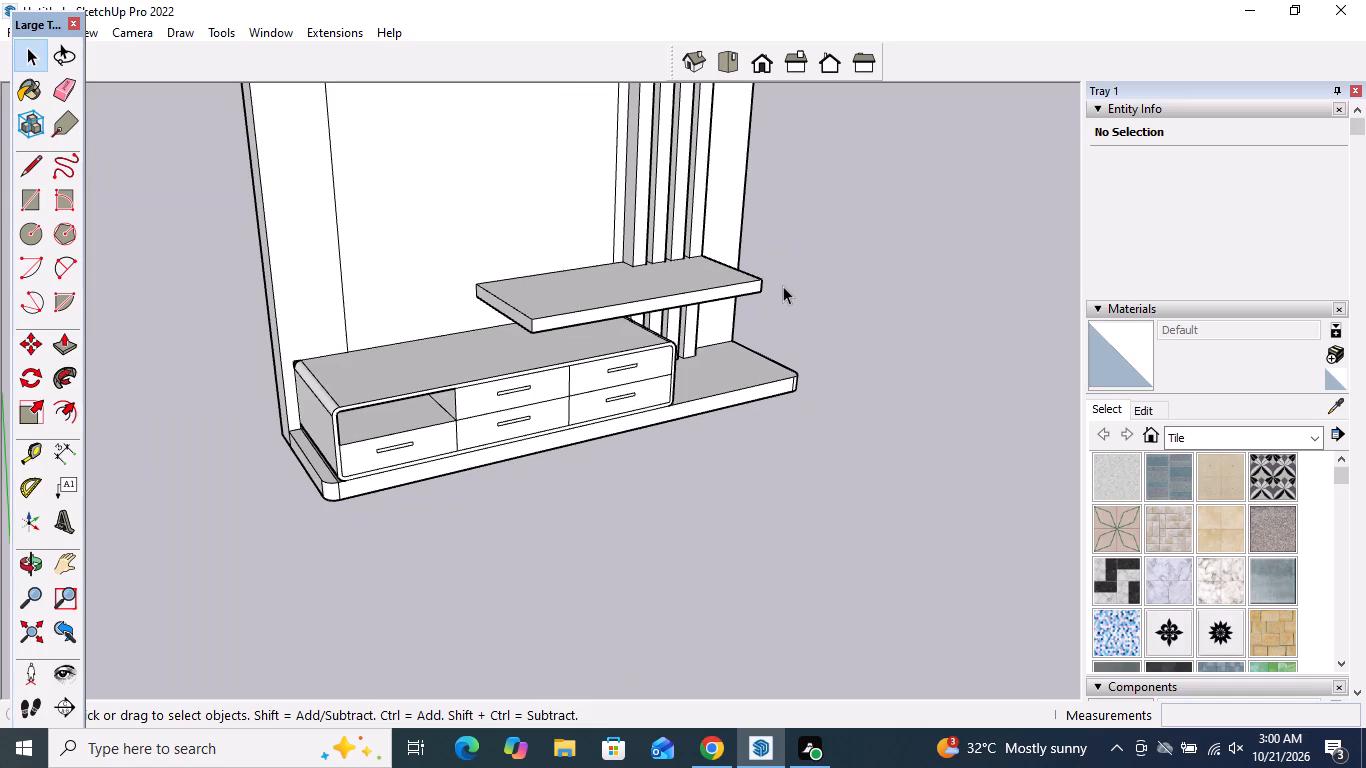
middle_drag(496, 321, 634, 403)
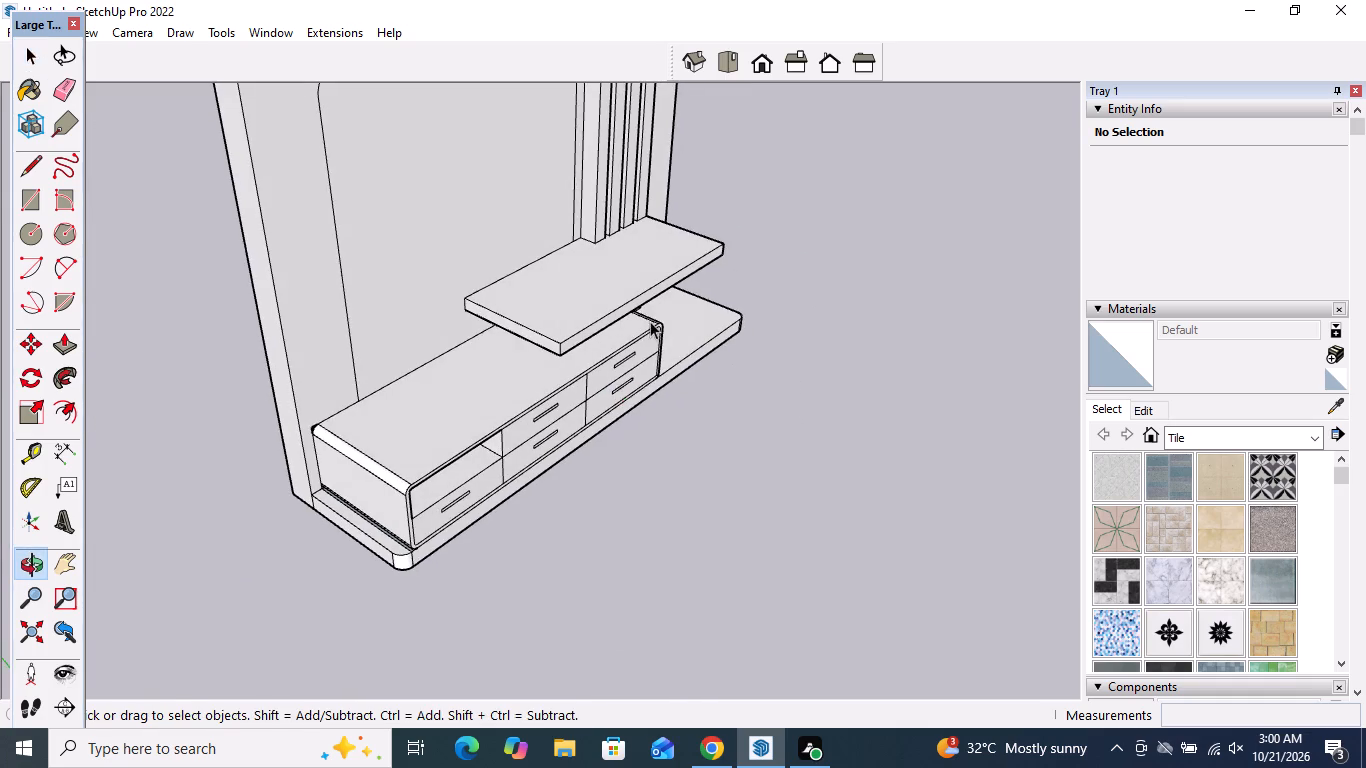
scroll(646, 300, up, 3)
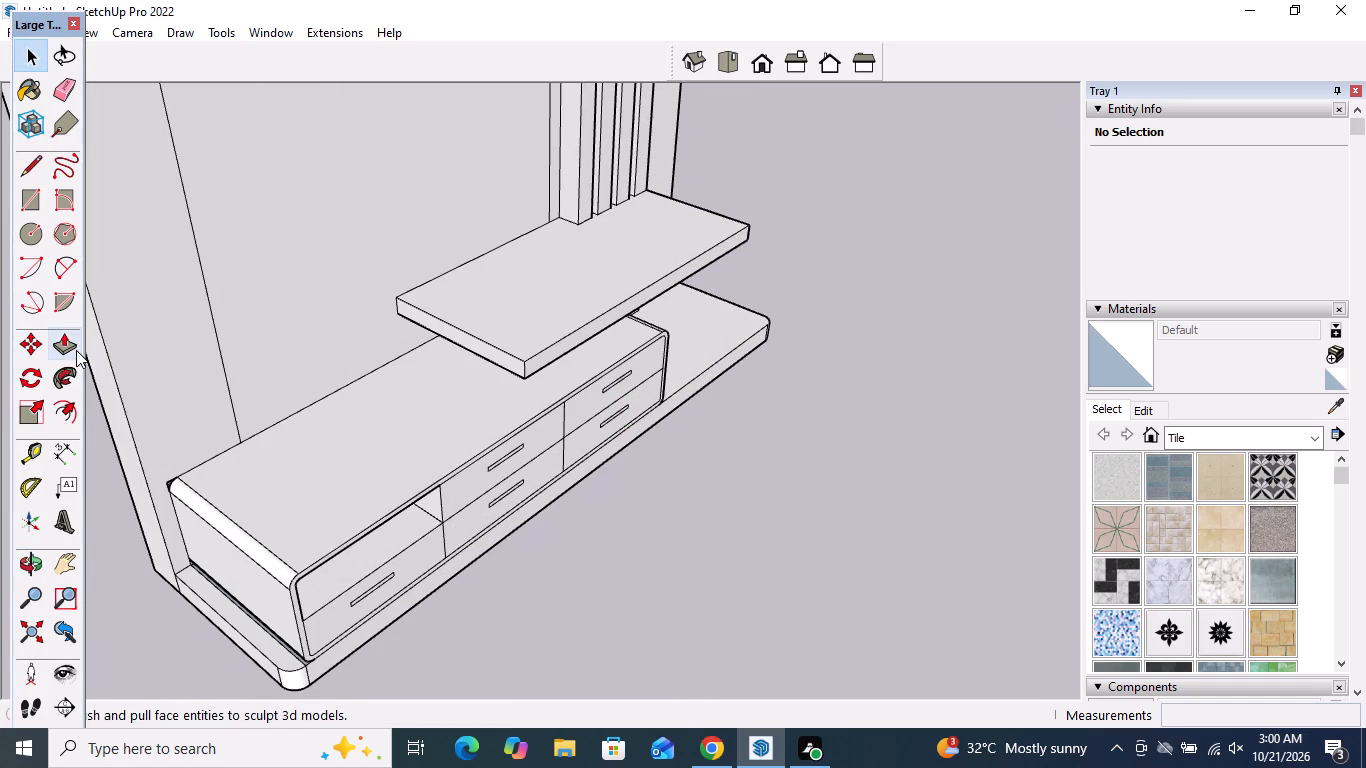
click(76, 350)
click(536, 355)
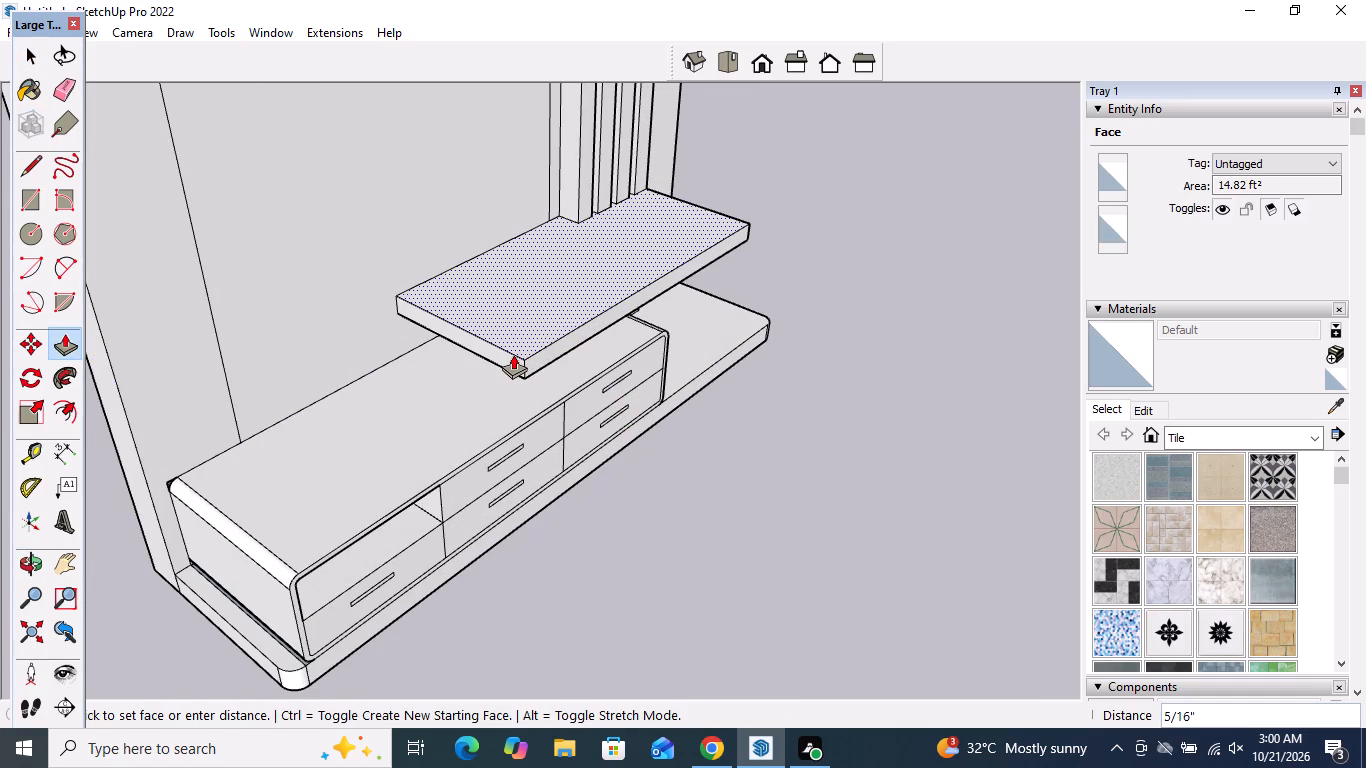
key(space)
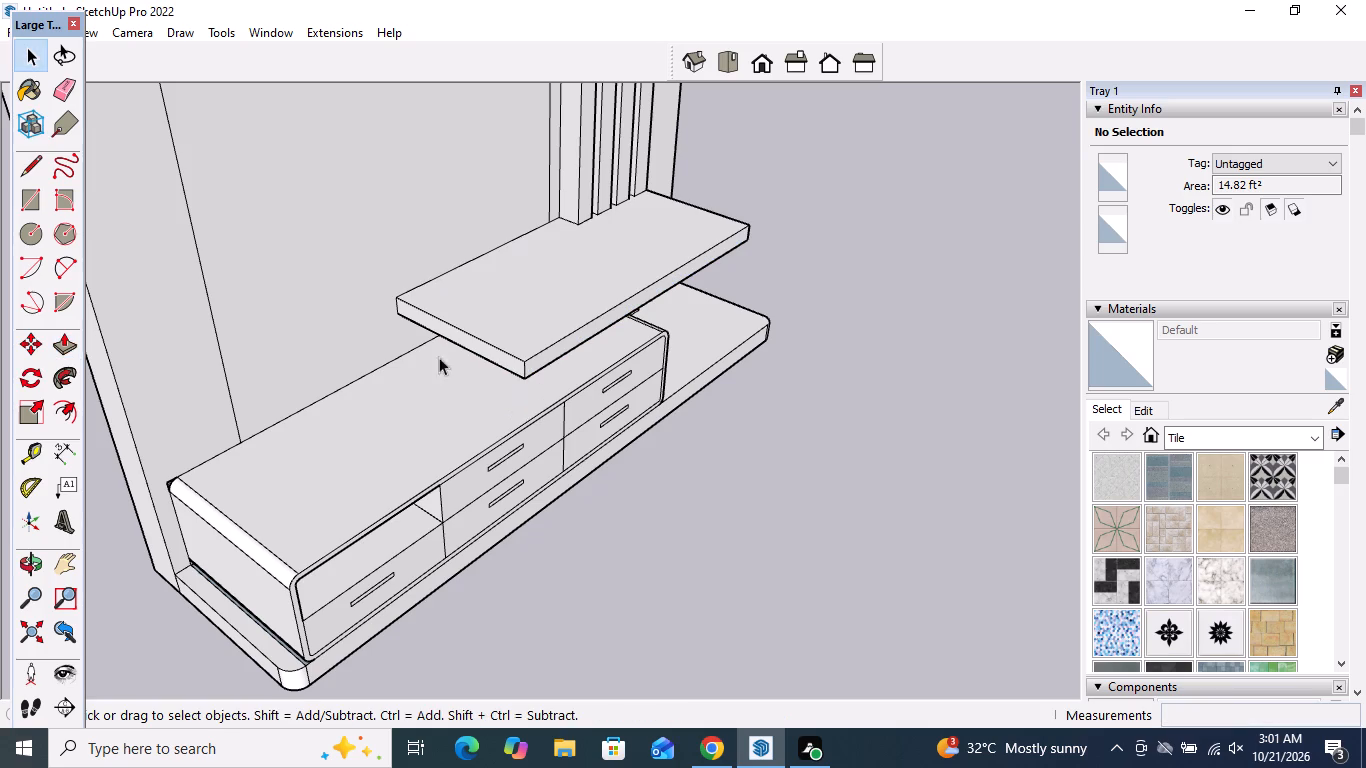
Push the shelf's long front face back about 3 5/8" to reduce its depth.
click(75, 342)
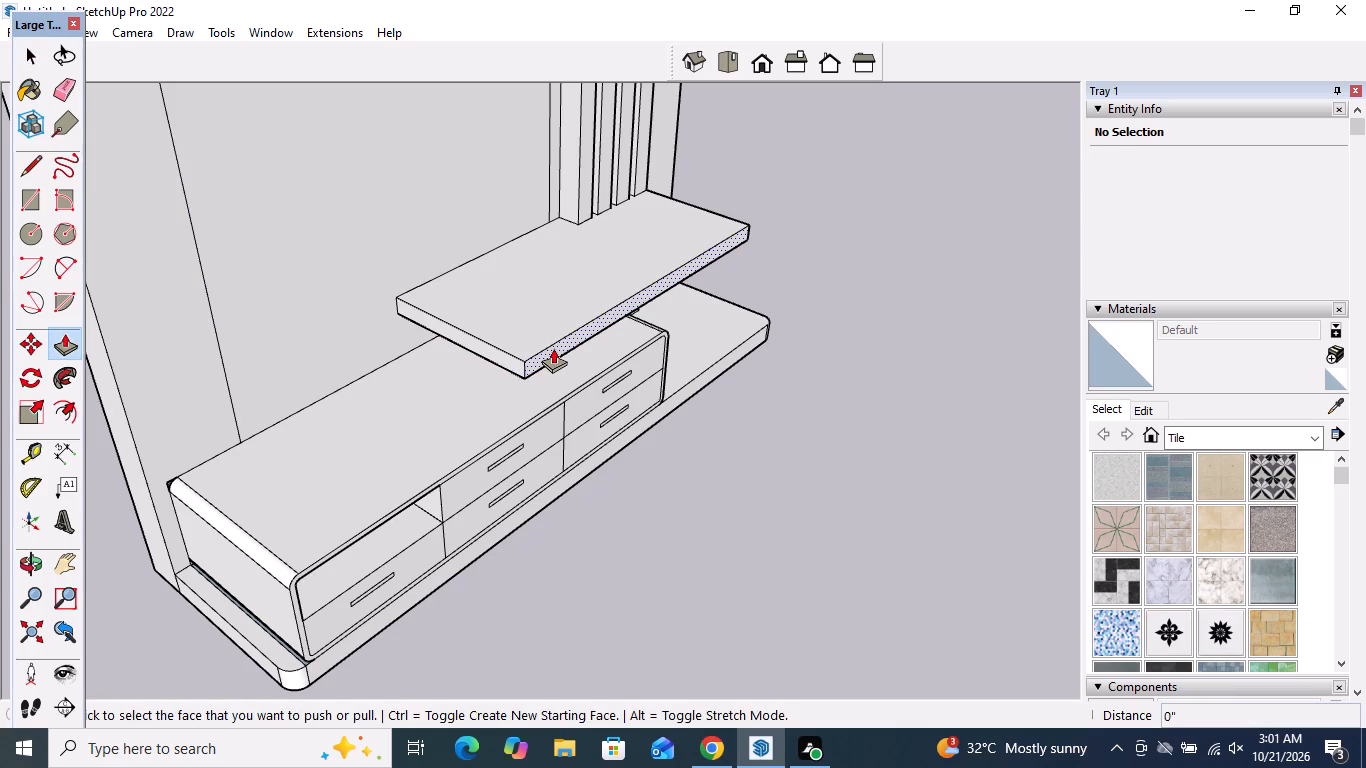
click(553, 348)
click(533, 349)
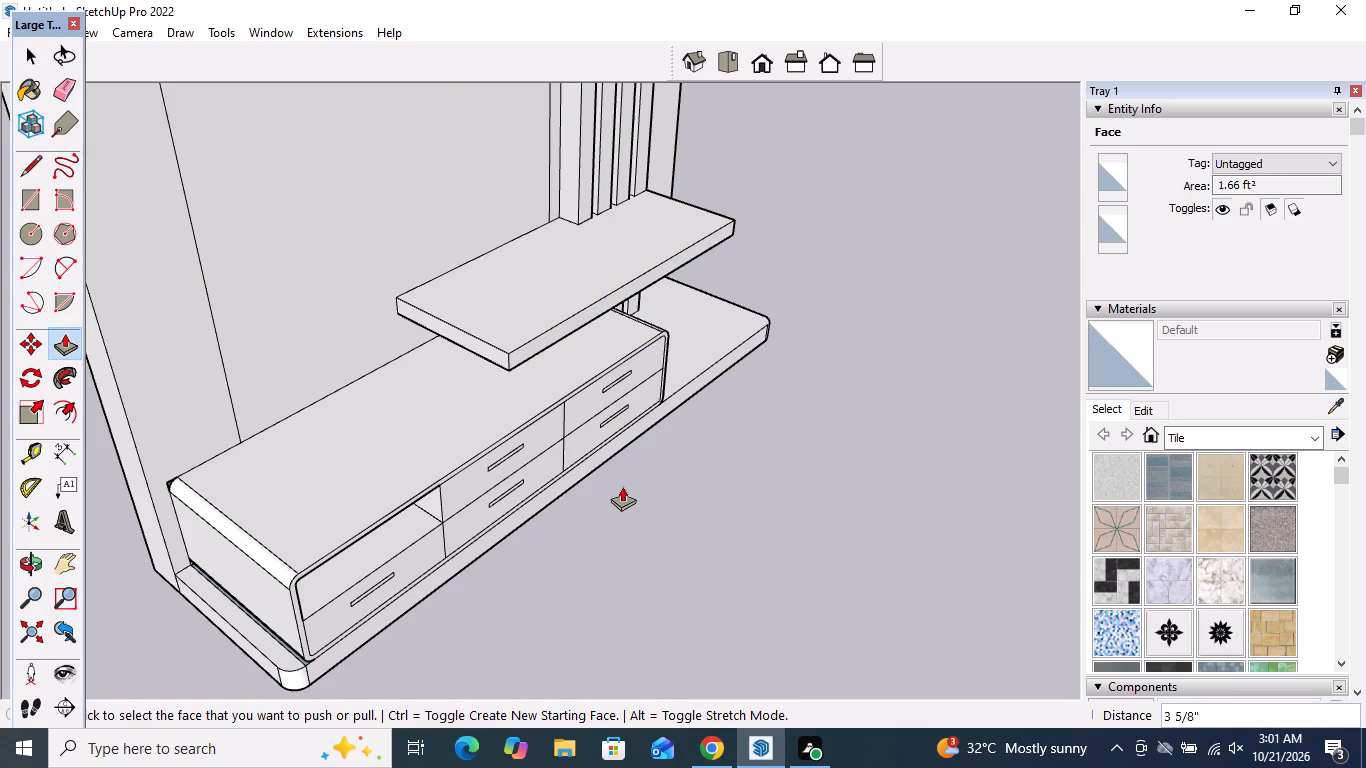
key(space)
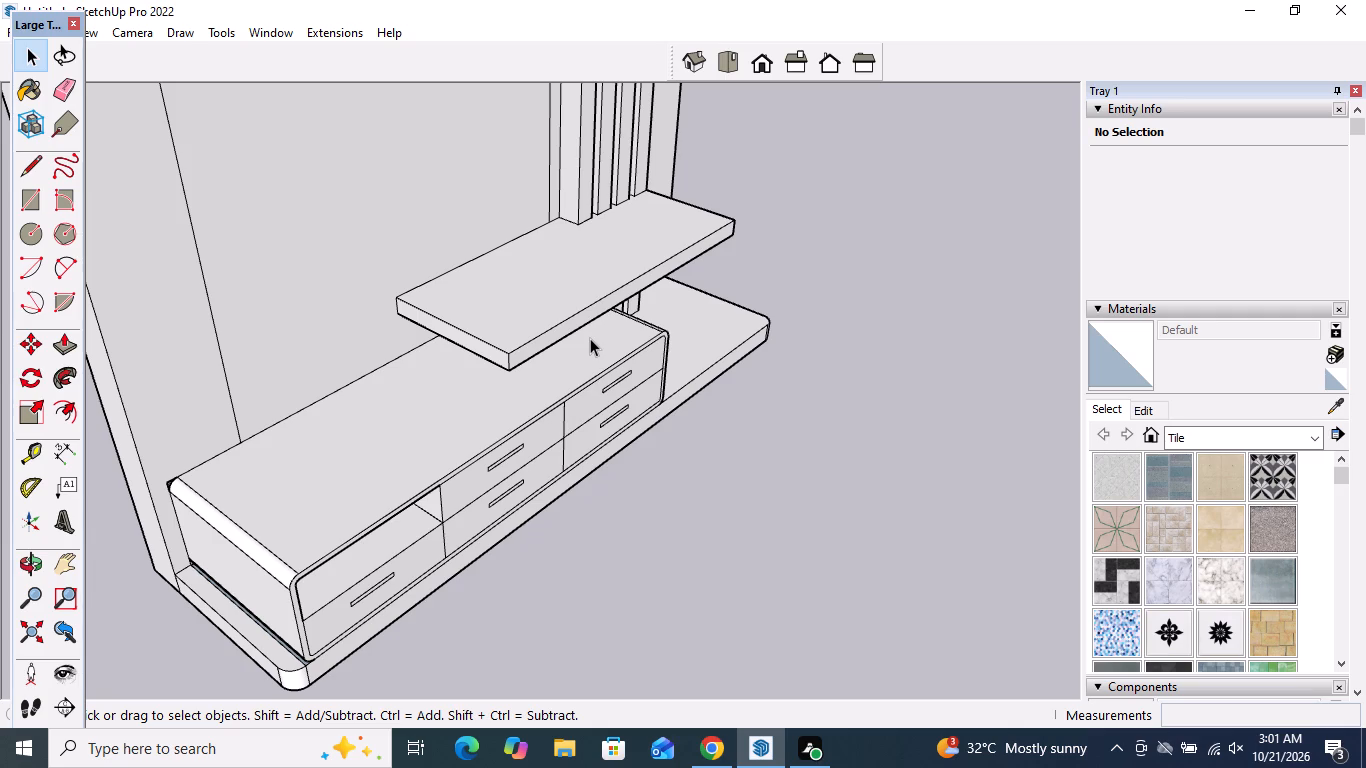
Push/Pull the round-cornered panel face outward about 7 9/16" from the back wall.
middle_drag(590, 334, 374, 292)
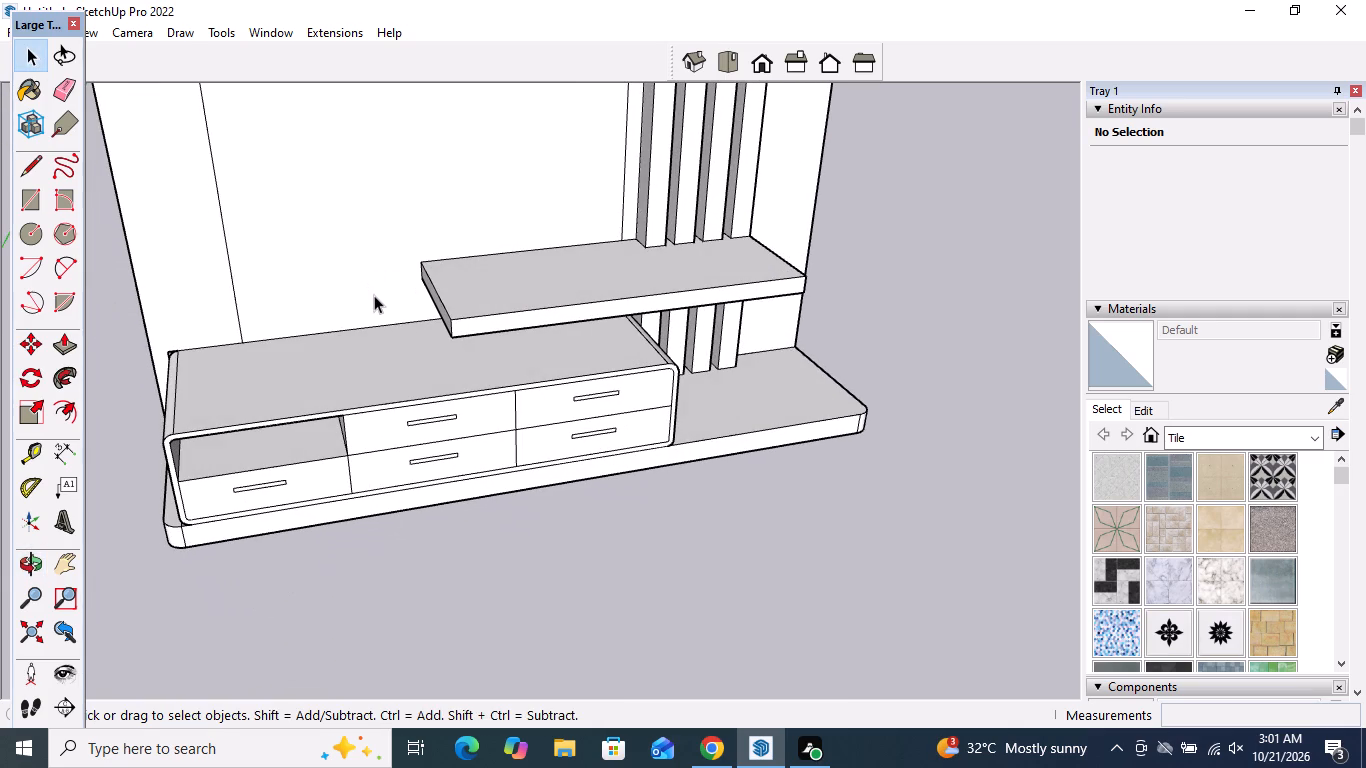
scroll(631, 298, up, 4)
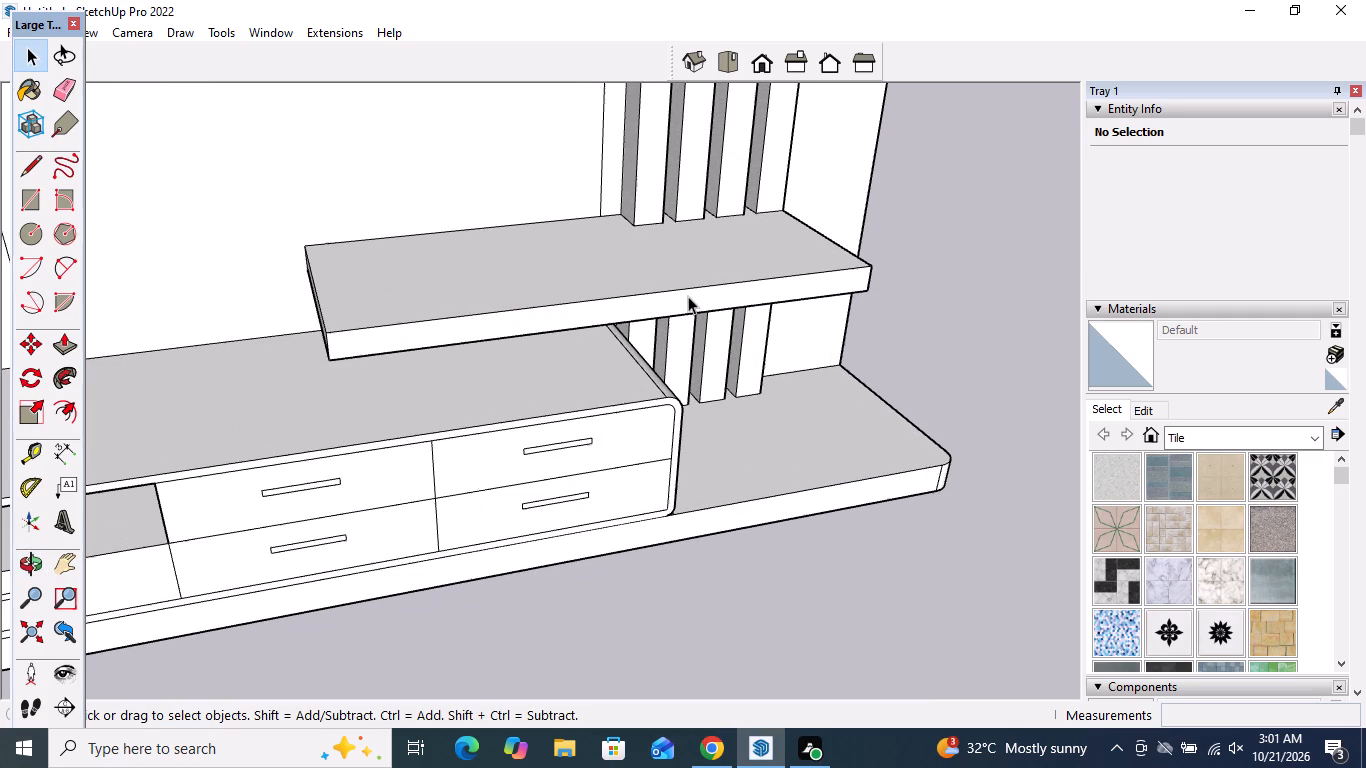
scroll(694, 309, down, 9)
middle_drag(590, 276, 706, 324)
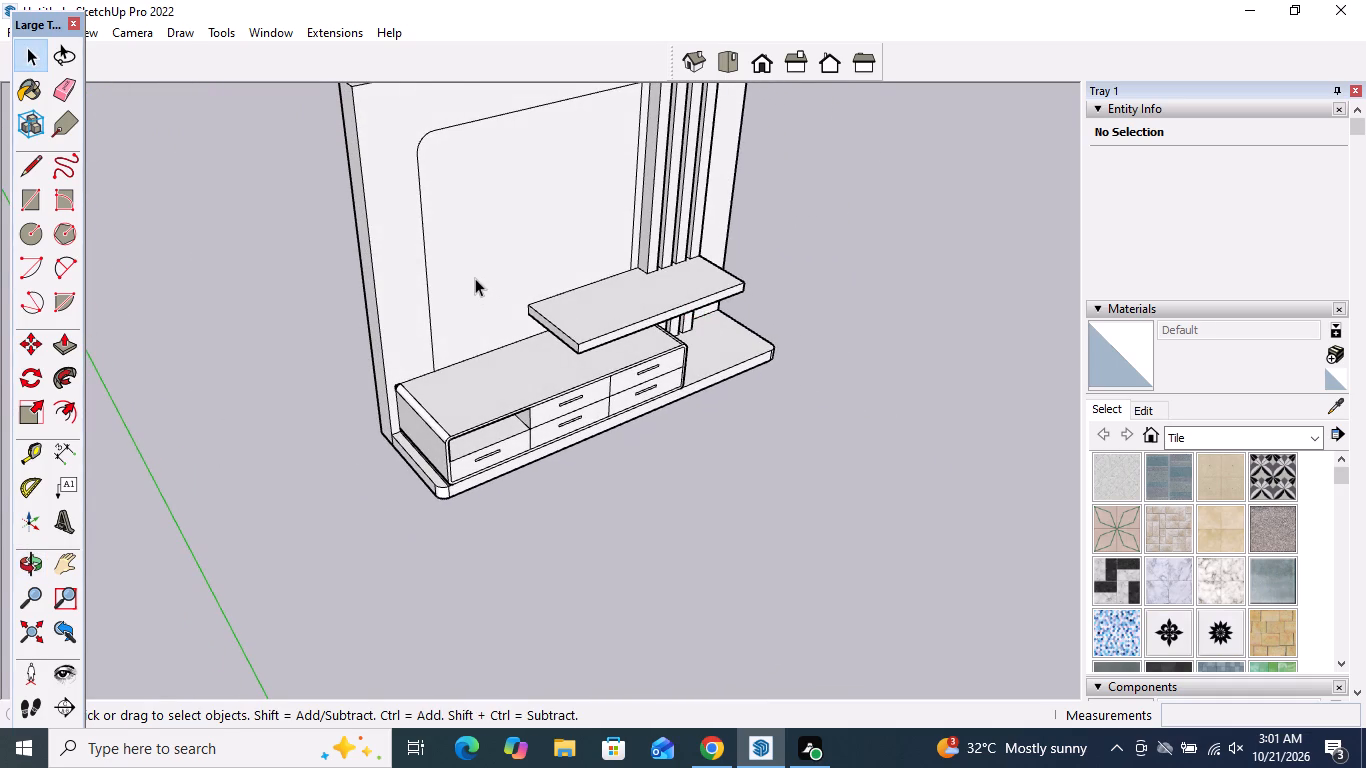
scroll(475, 278, up, 2)
click(59, 341)
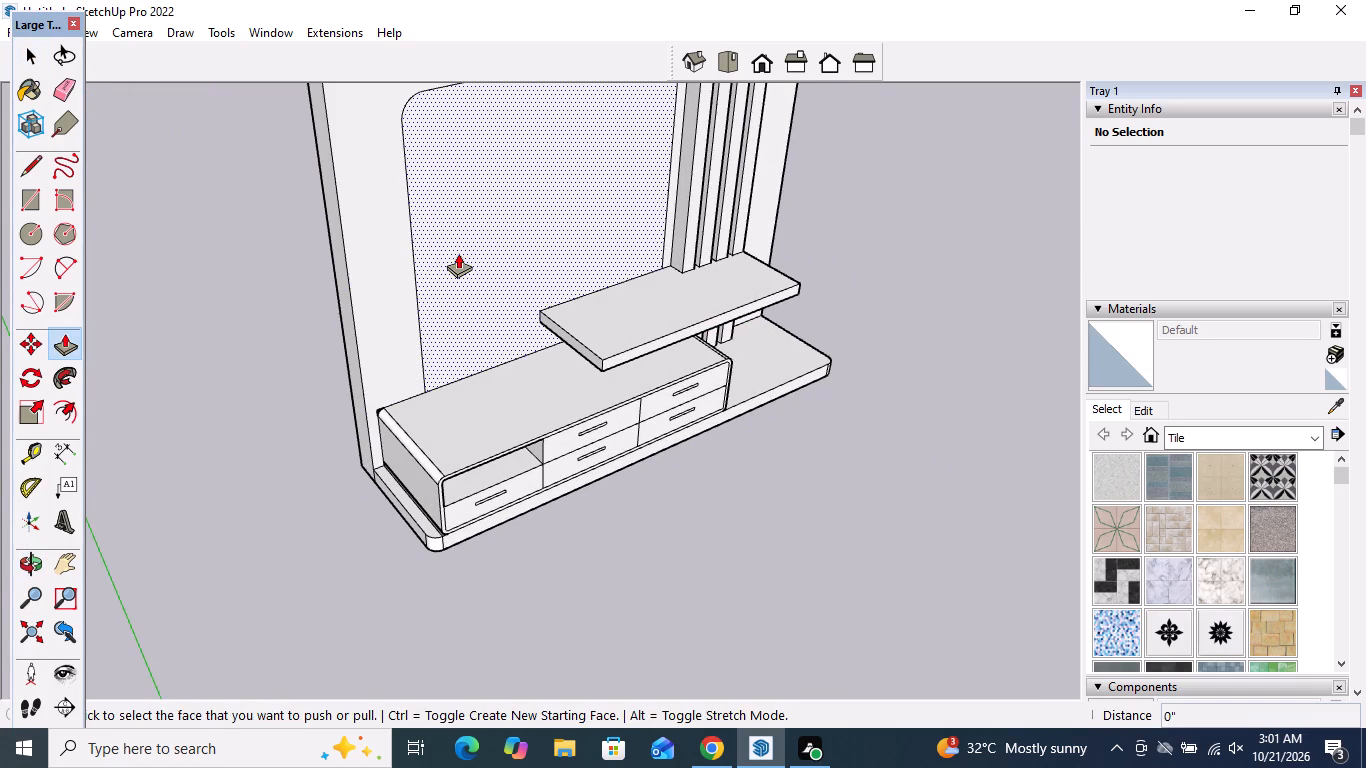
click(458, 253)
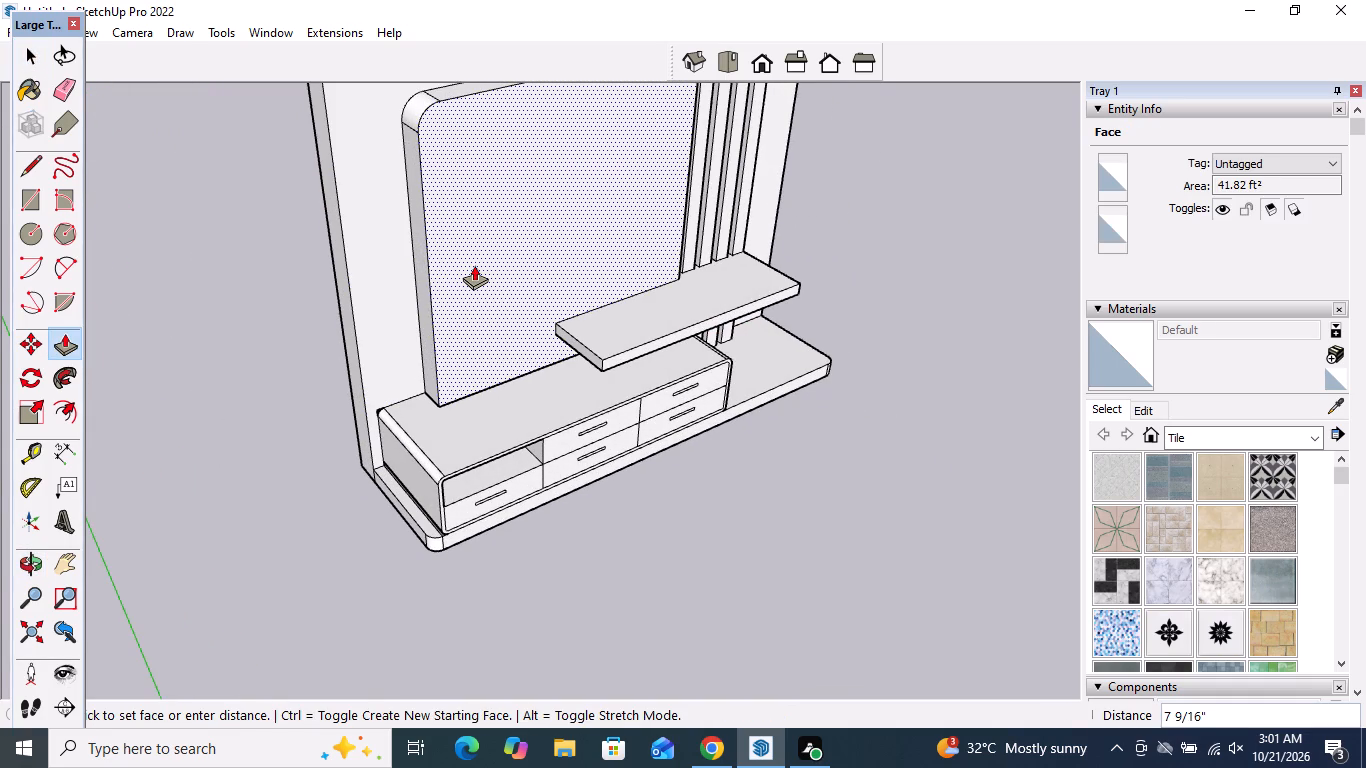
click(474, 265)
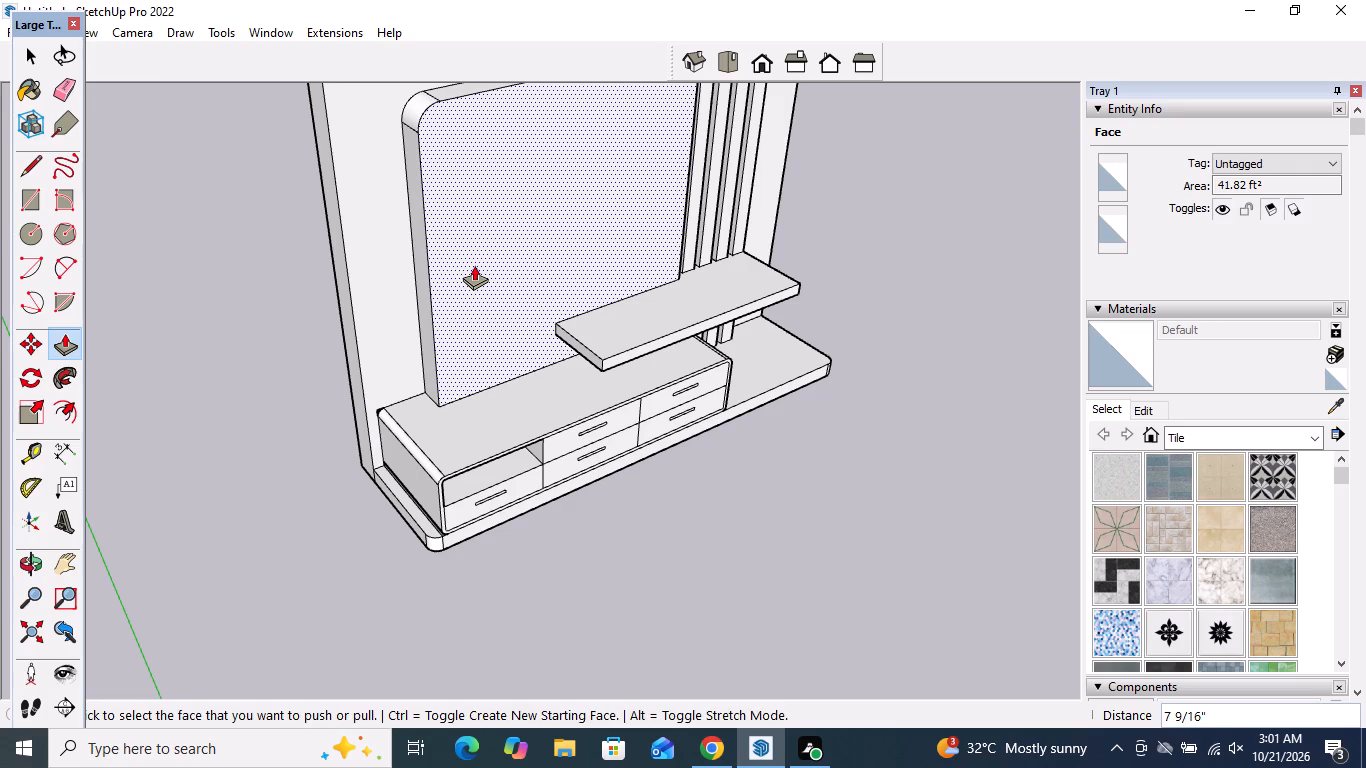
Push/Pull the front faces of the four vertical posts above the shelf outward by about 2 5/16" each.
middle_drag(699, 400, 196, 345)
scroll(793, 371, up, 8)
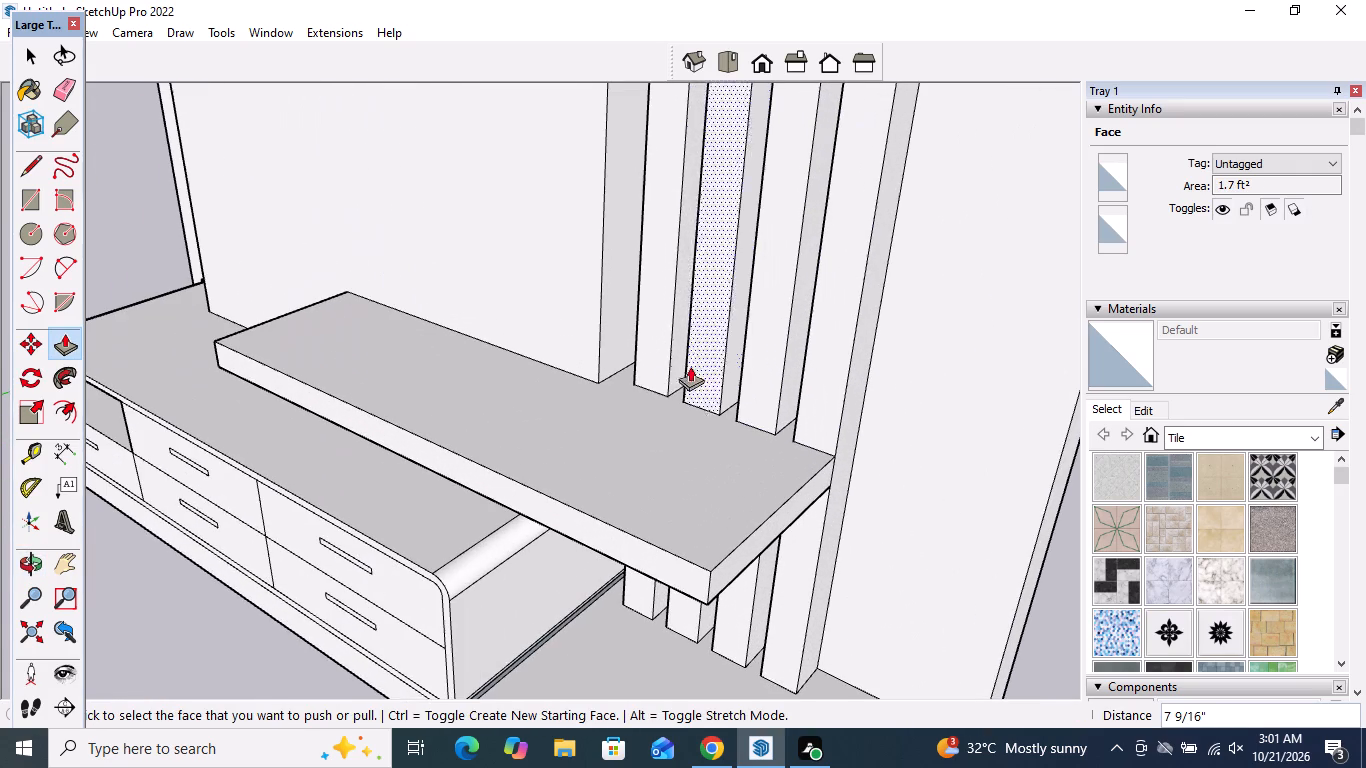
click(659, 351)
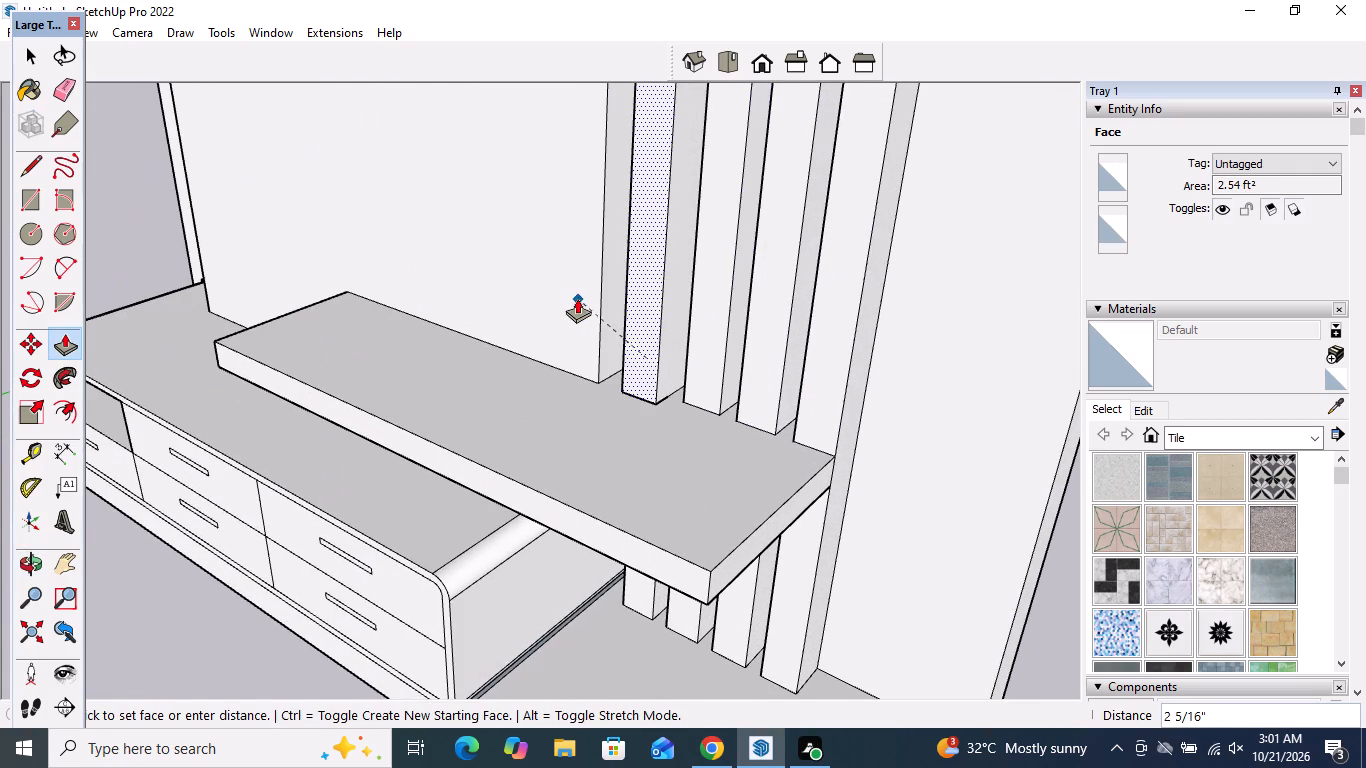
click(577, 296)
double_click(702, 317)
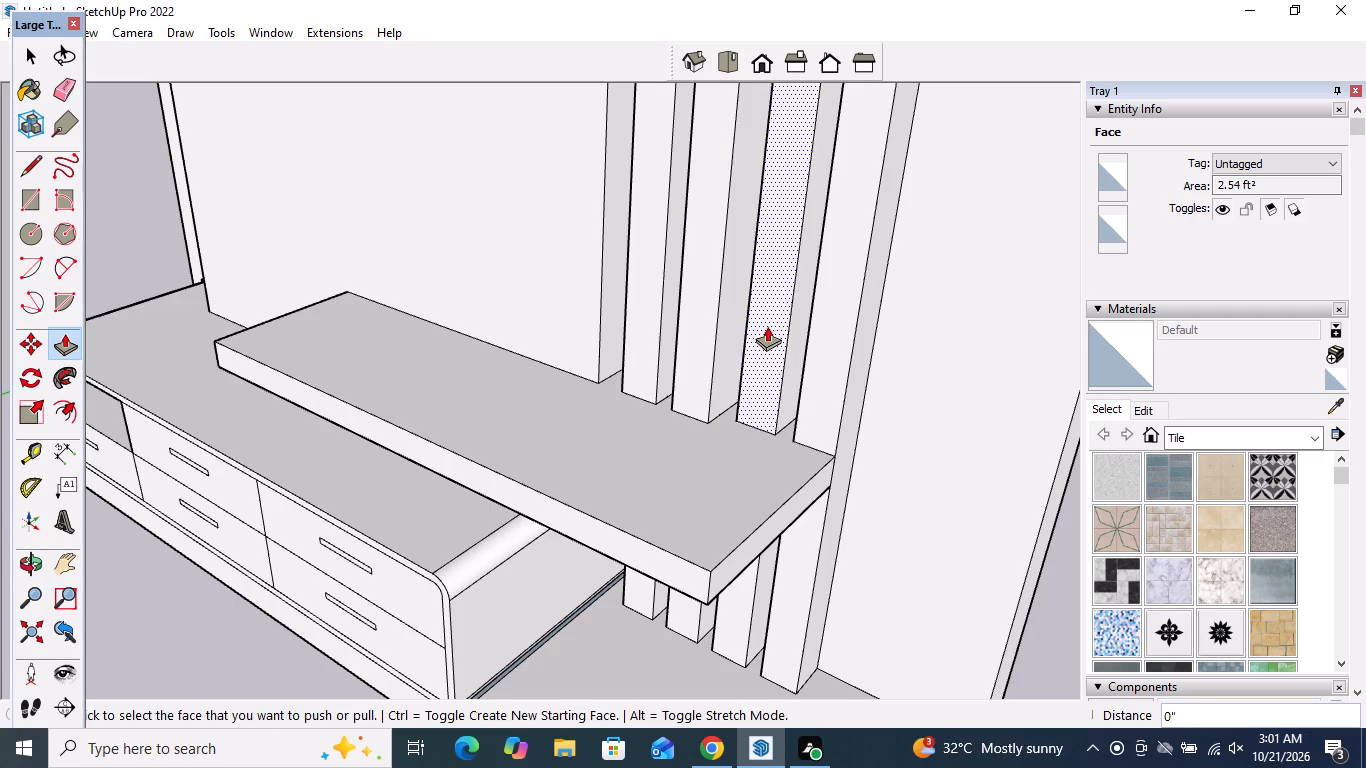
double_click(767, 326)
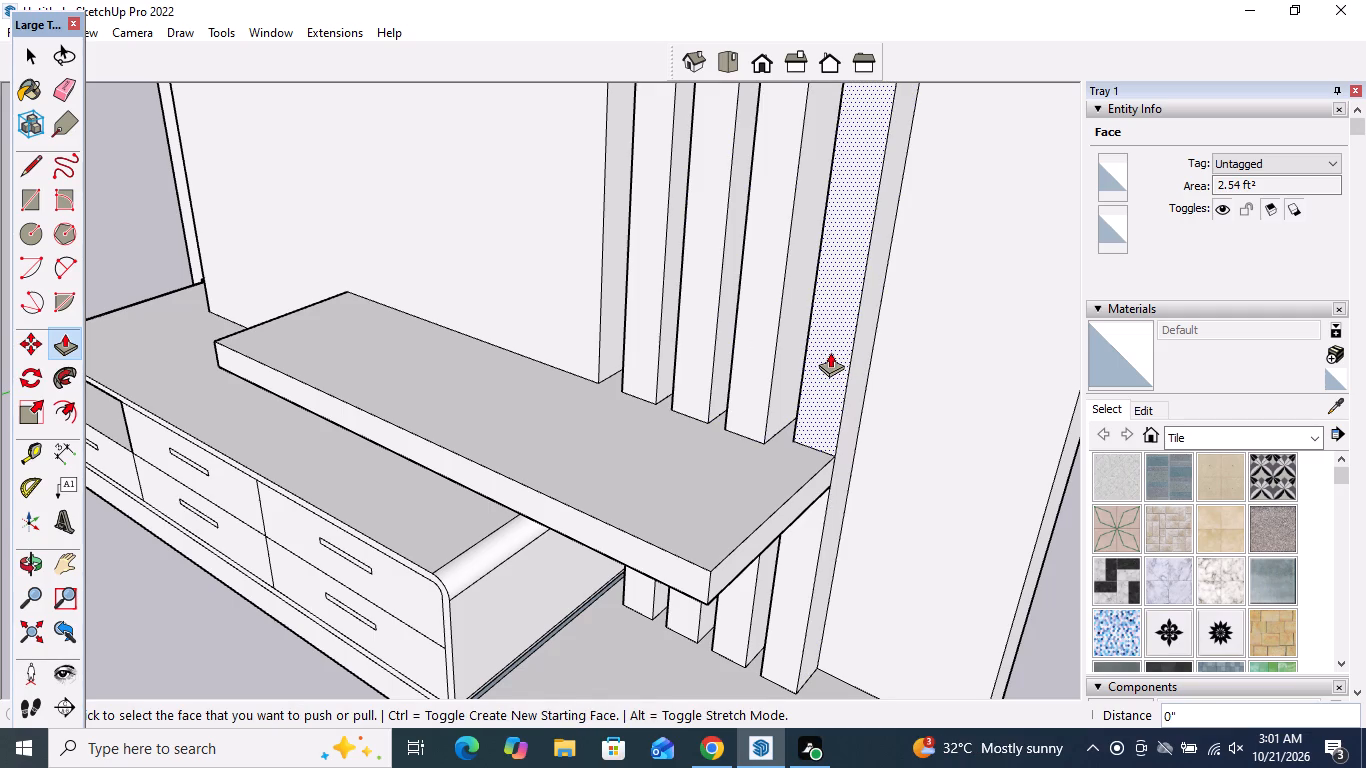
double_click(830, 351)
key(space)
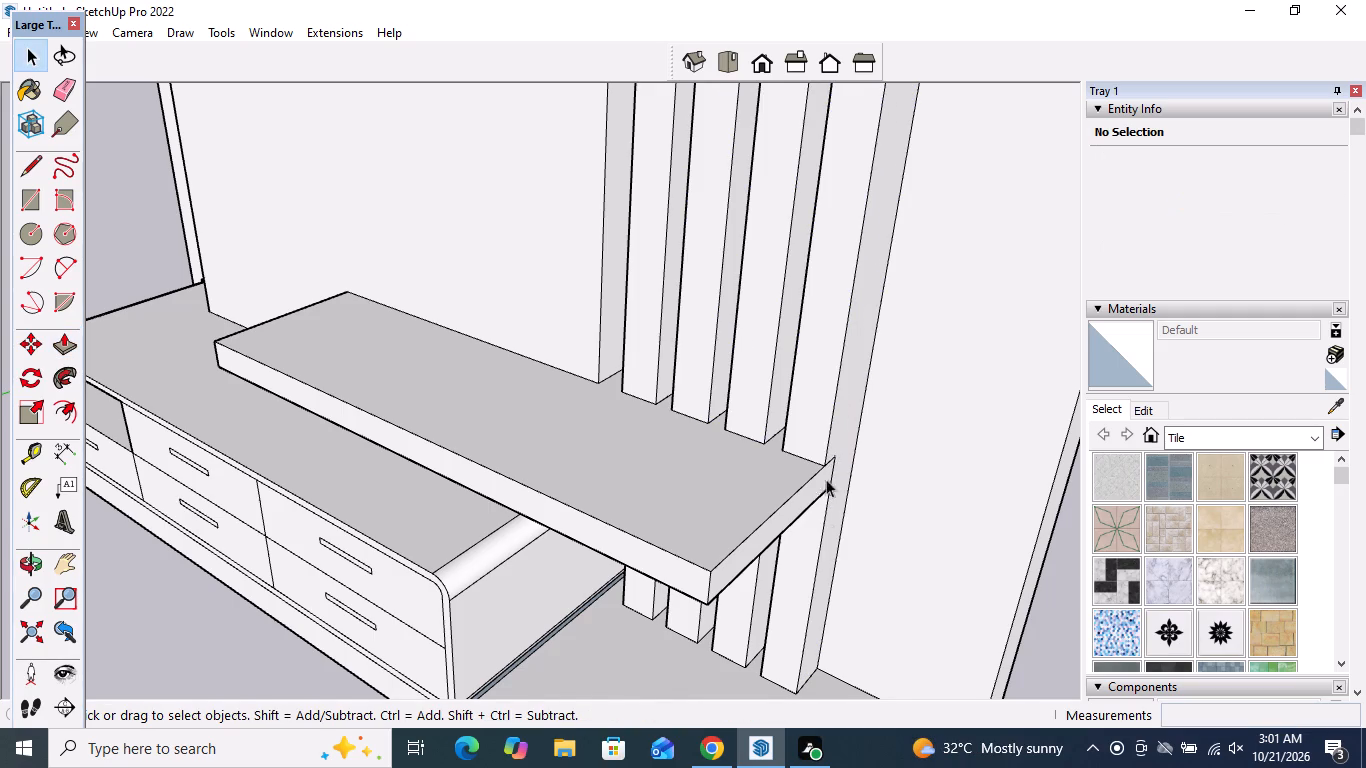
Push the top of the outermost post, nearest the wall's open side, down about 6' 10 1/4" to the shelf.
scroll(820, 532, down, 10)
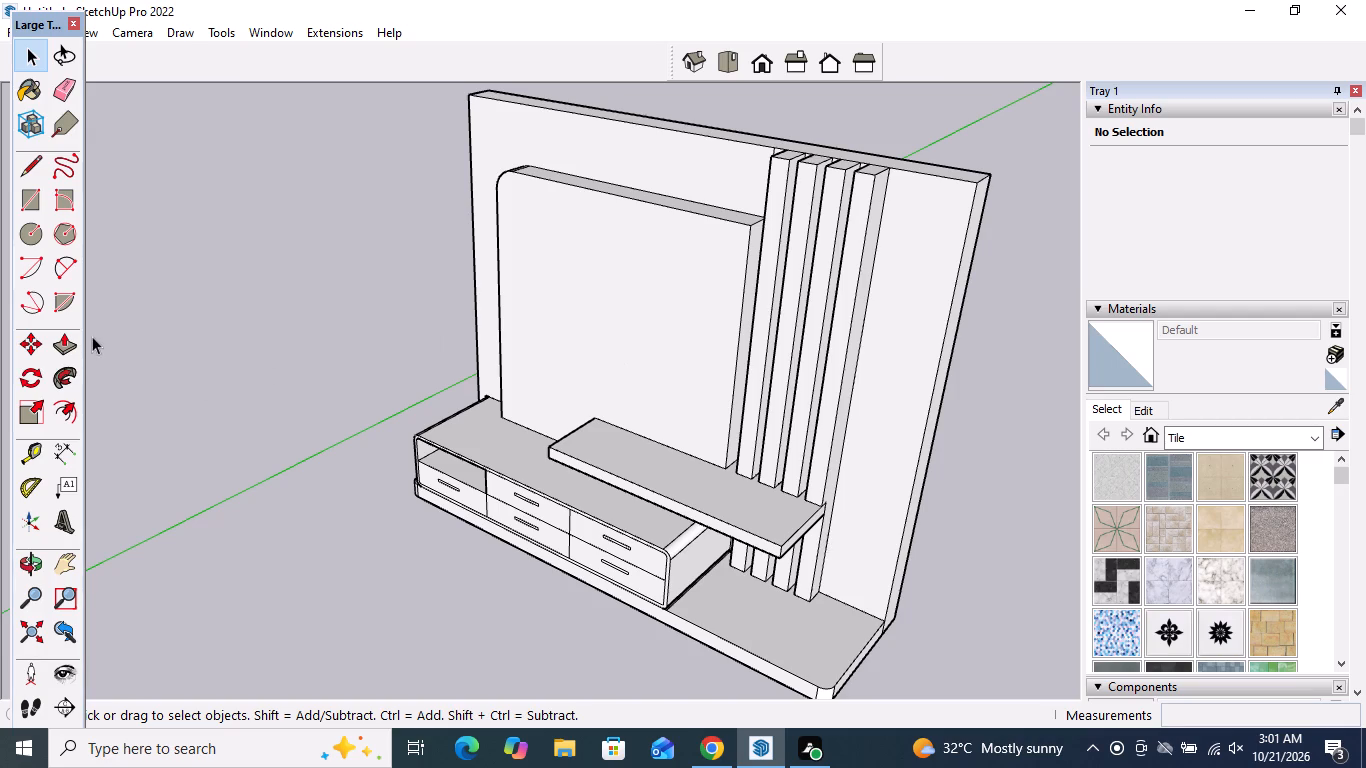
click(71, 347)
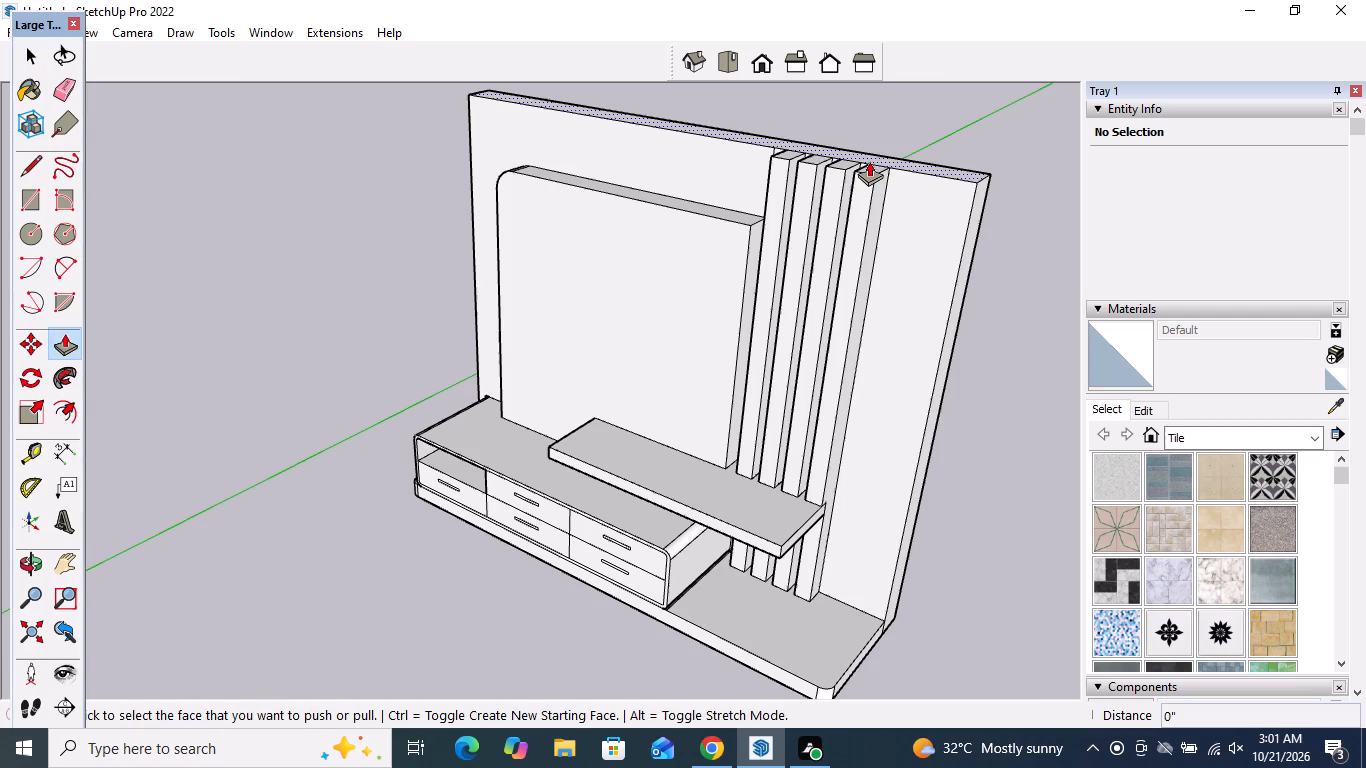
middle_drag(869, 159, 870, 244)
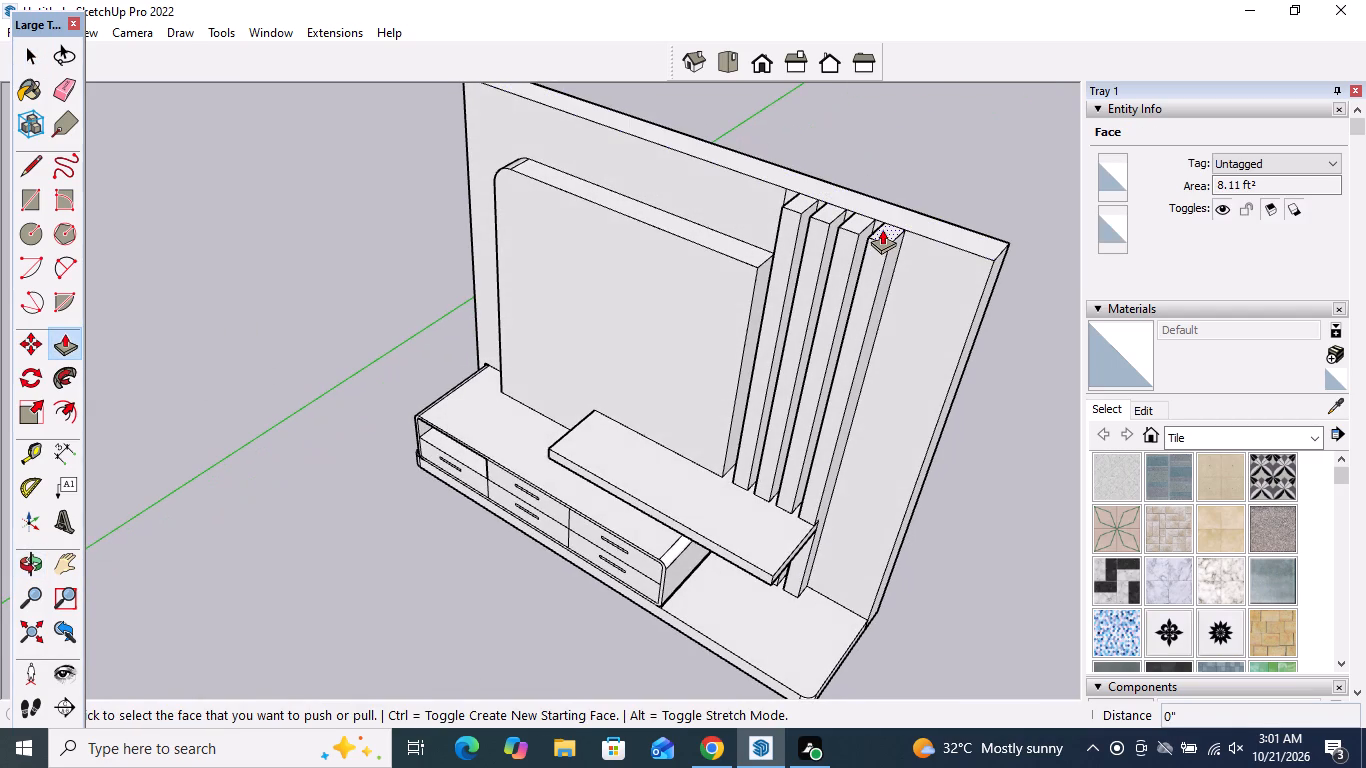
click(882, 229)
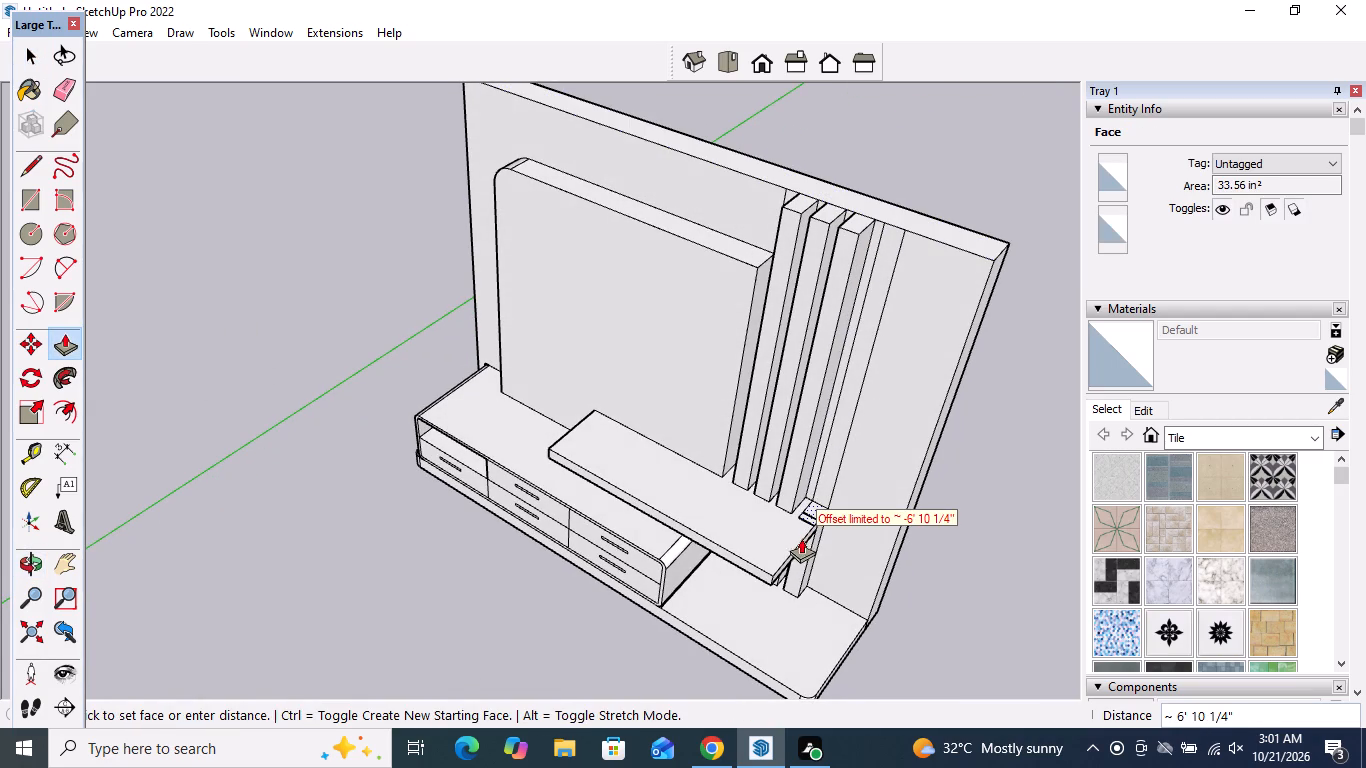
click(792, 548)
key(space)
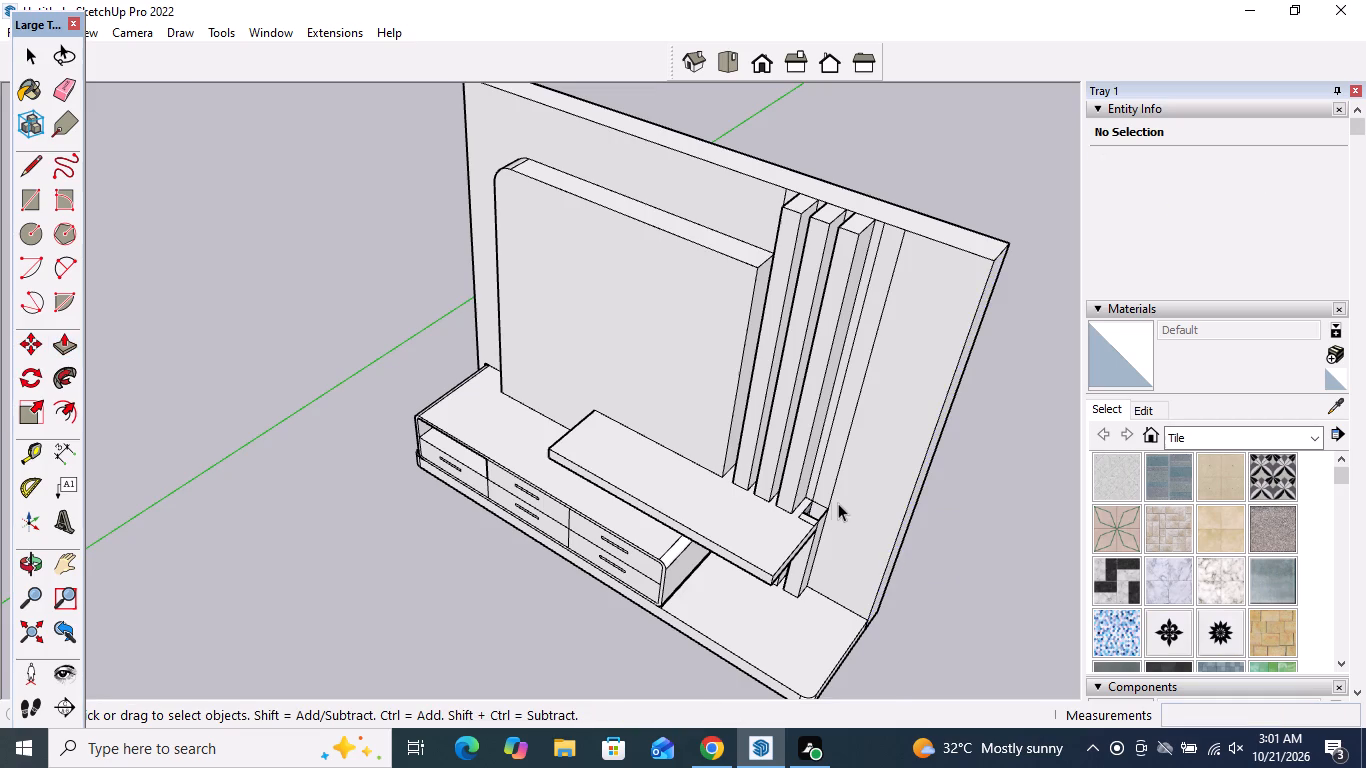
Erase the leftover post outline on the shelf's top surface beside the open notch.
scroll(832, 503, up, 19)
middle_drag(819, 516, 797, 598)
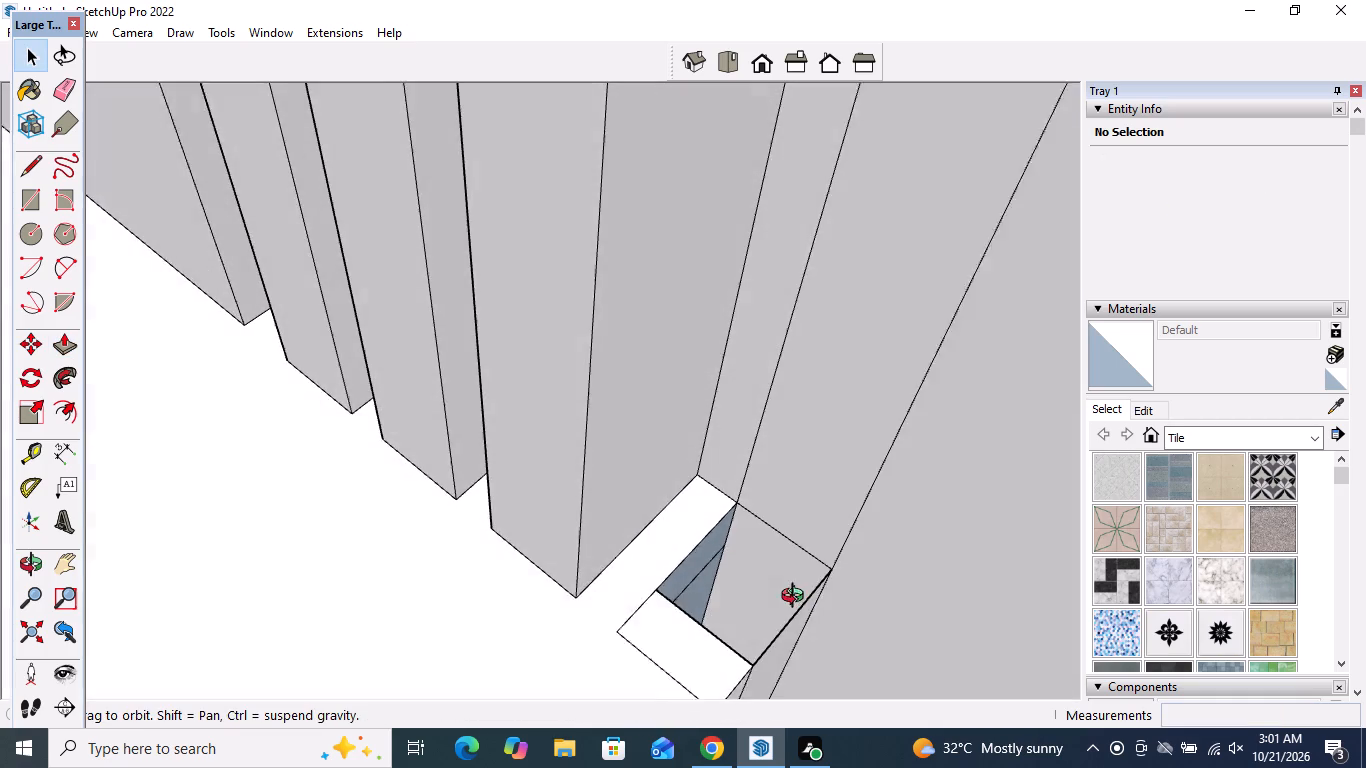
middle_drag(797, 598, 796, 611)
scroll(724, 478, down, 4)
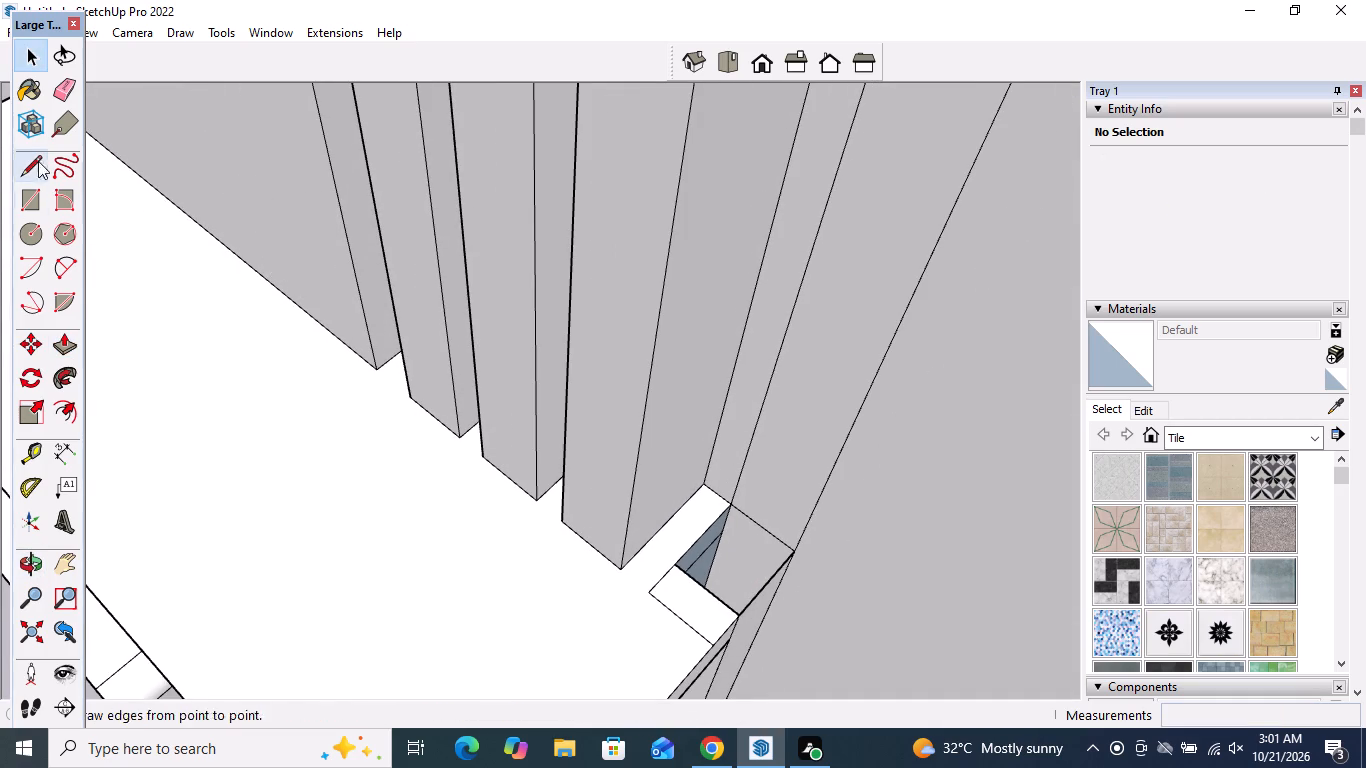
click(61, 95)
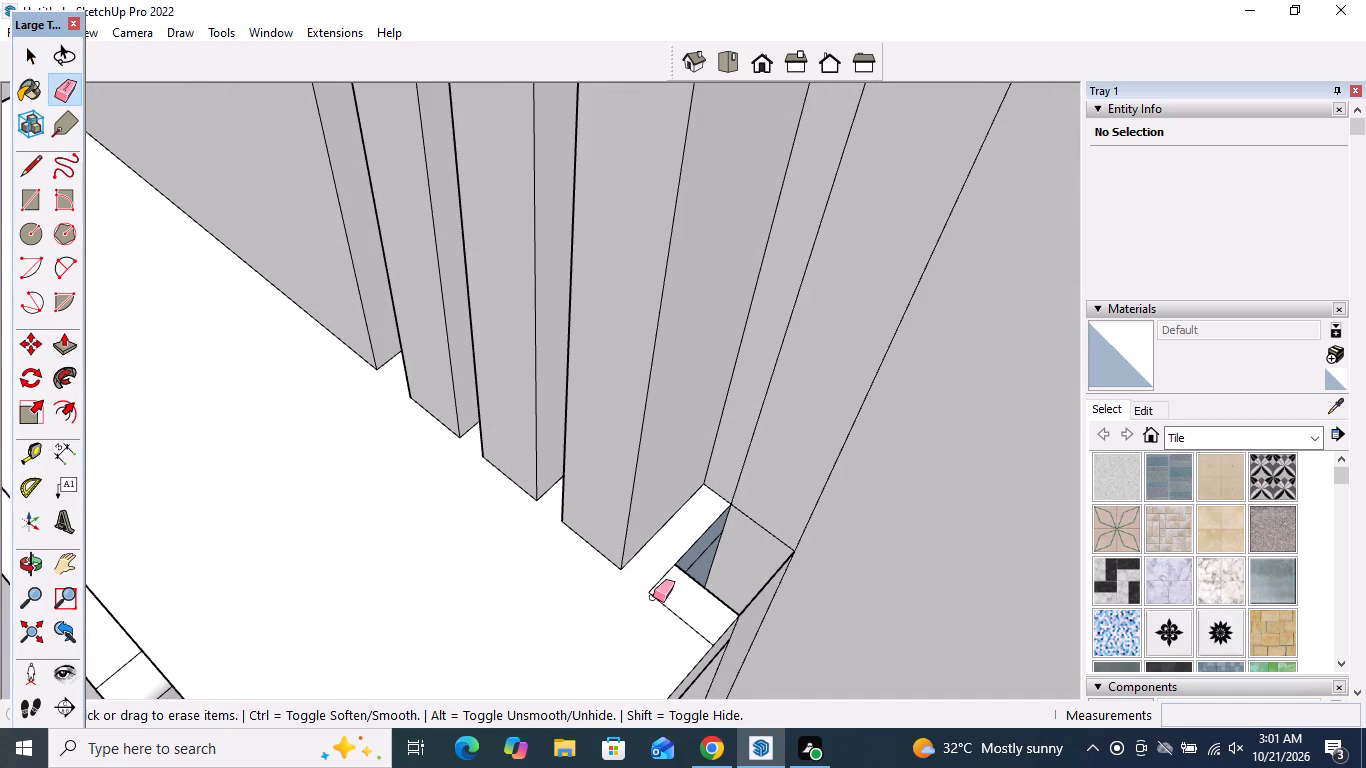
click(653, 597)
click(653, 587)
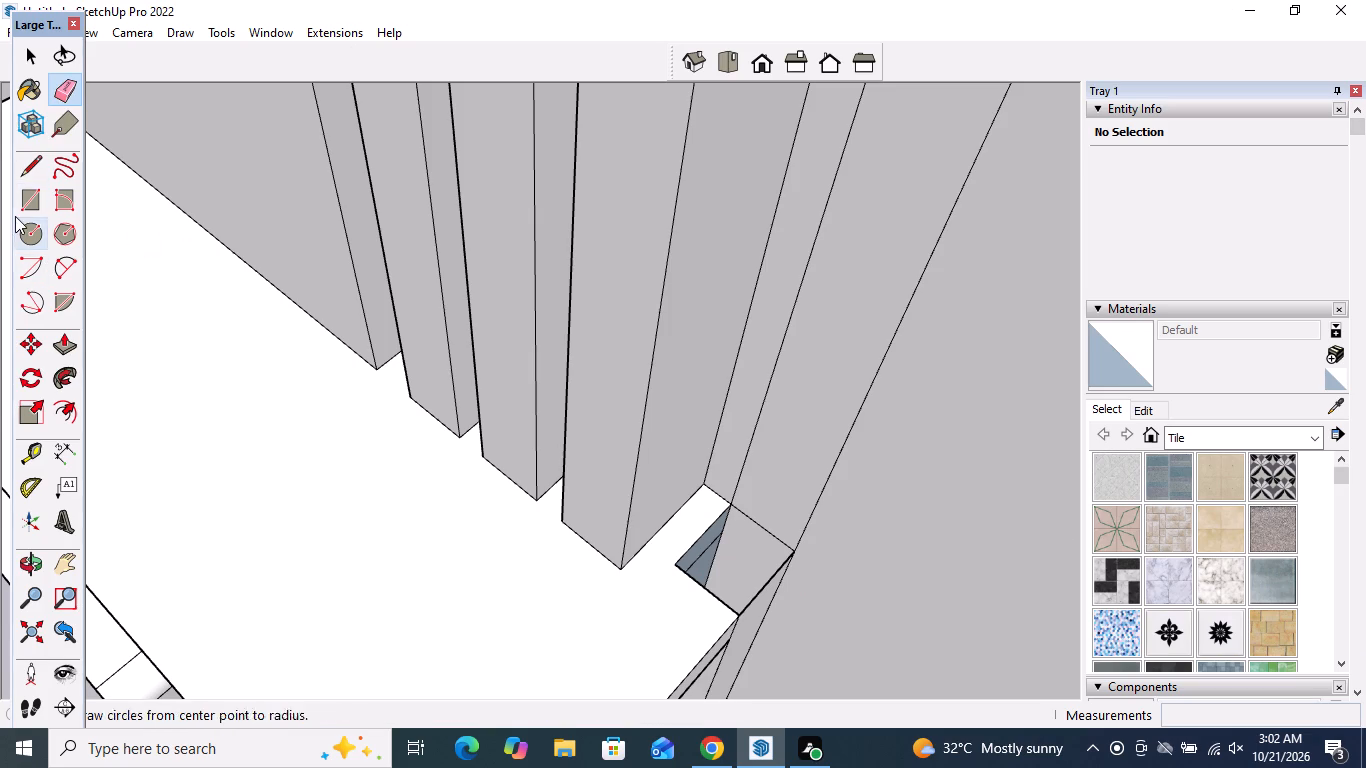
Push/Pull the notch's inner face about 4 7/16" to fill the shelf corner out to its end.
click(66, 339)
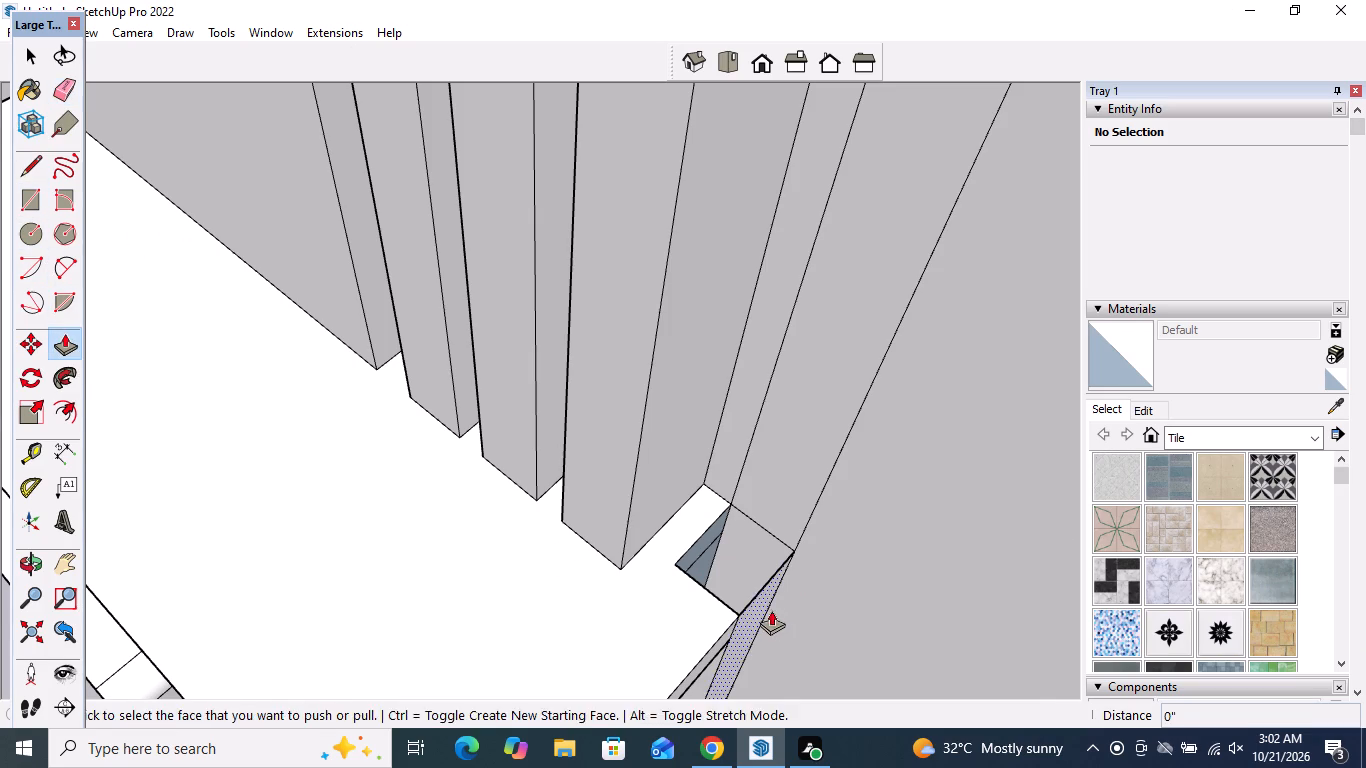
middle_drag(771, 610, 508, 555)
click(498, 540)
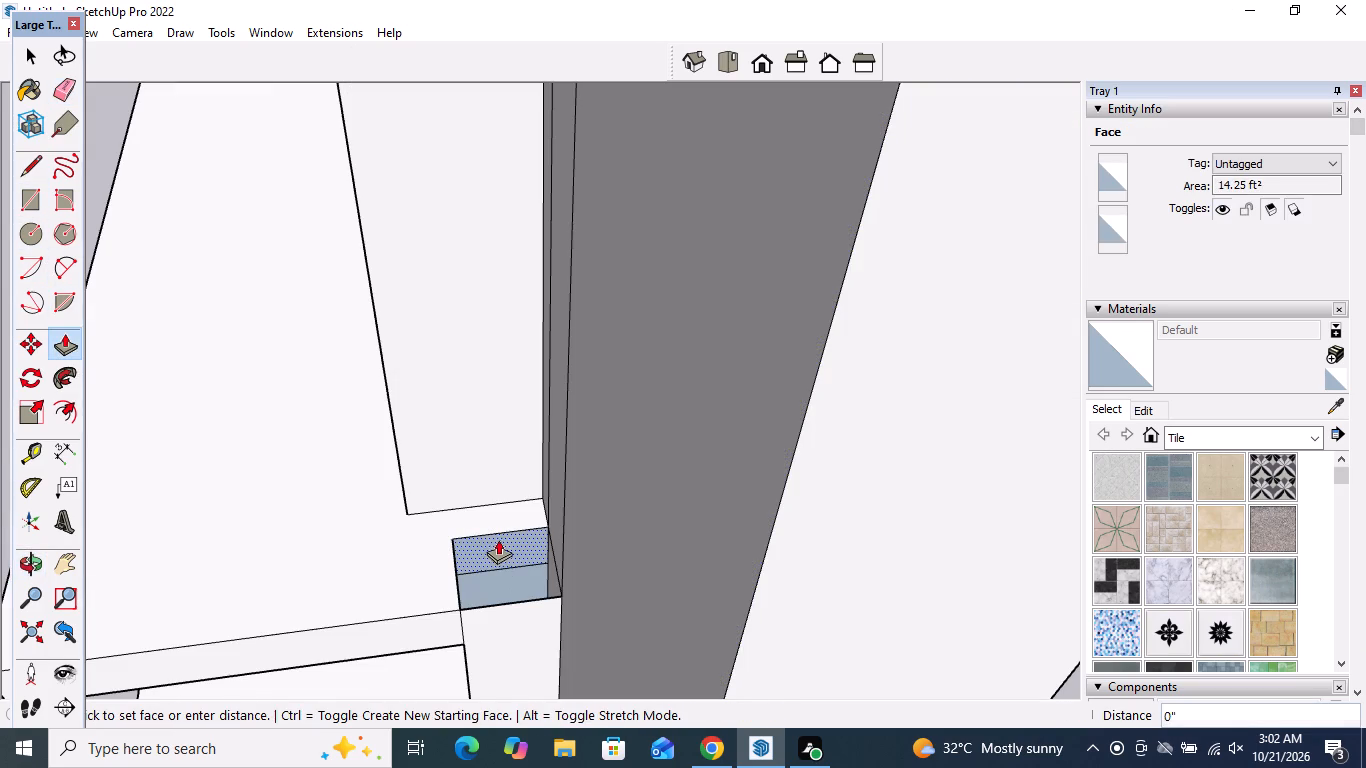
click(505, 613)
scroll(472, 508, down, 1)
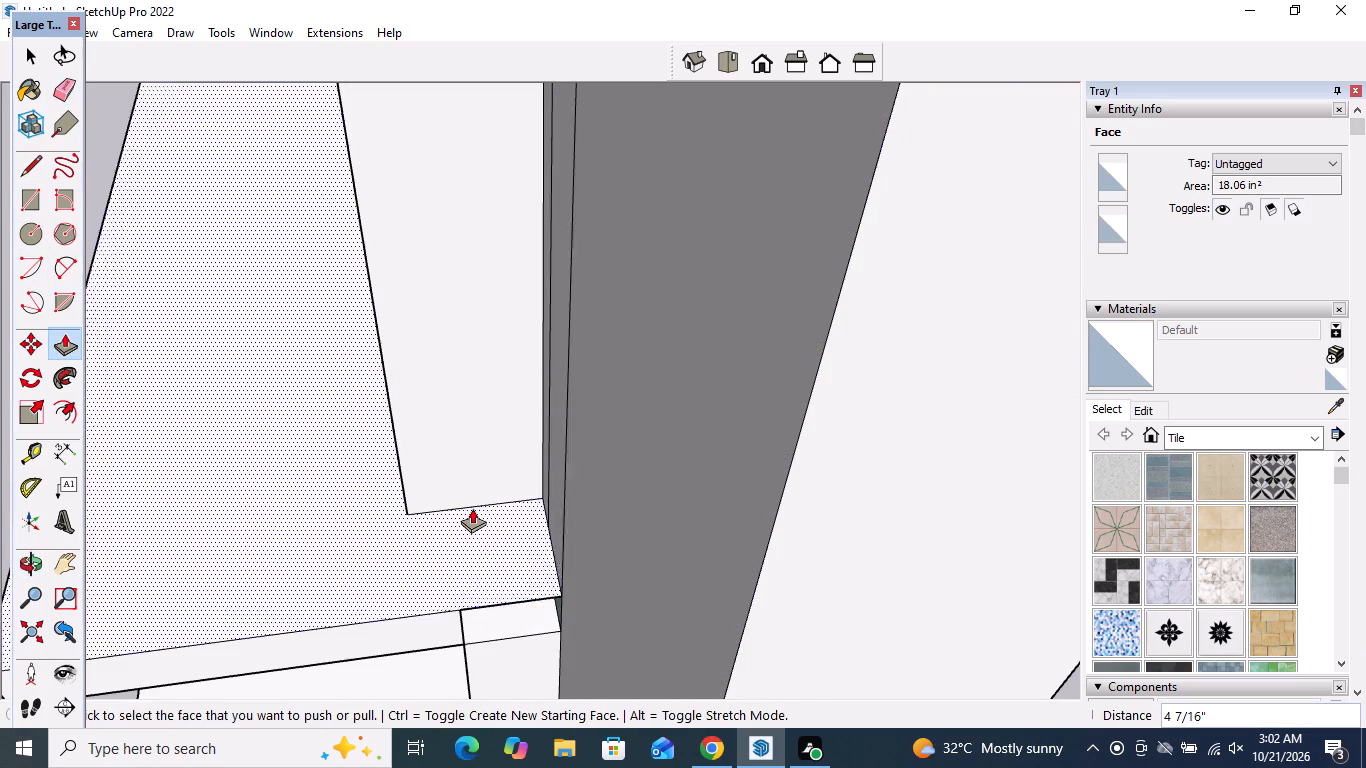
scroll(472, 508, down, 2)
middle_drag(481, 597, 481, 413)
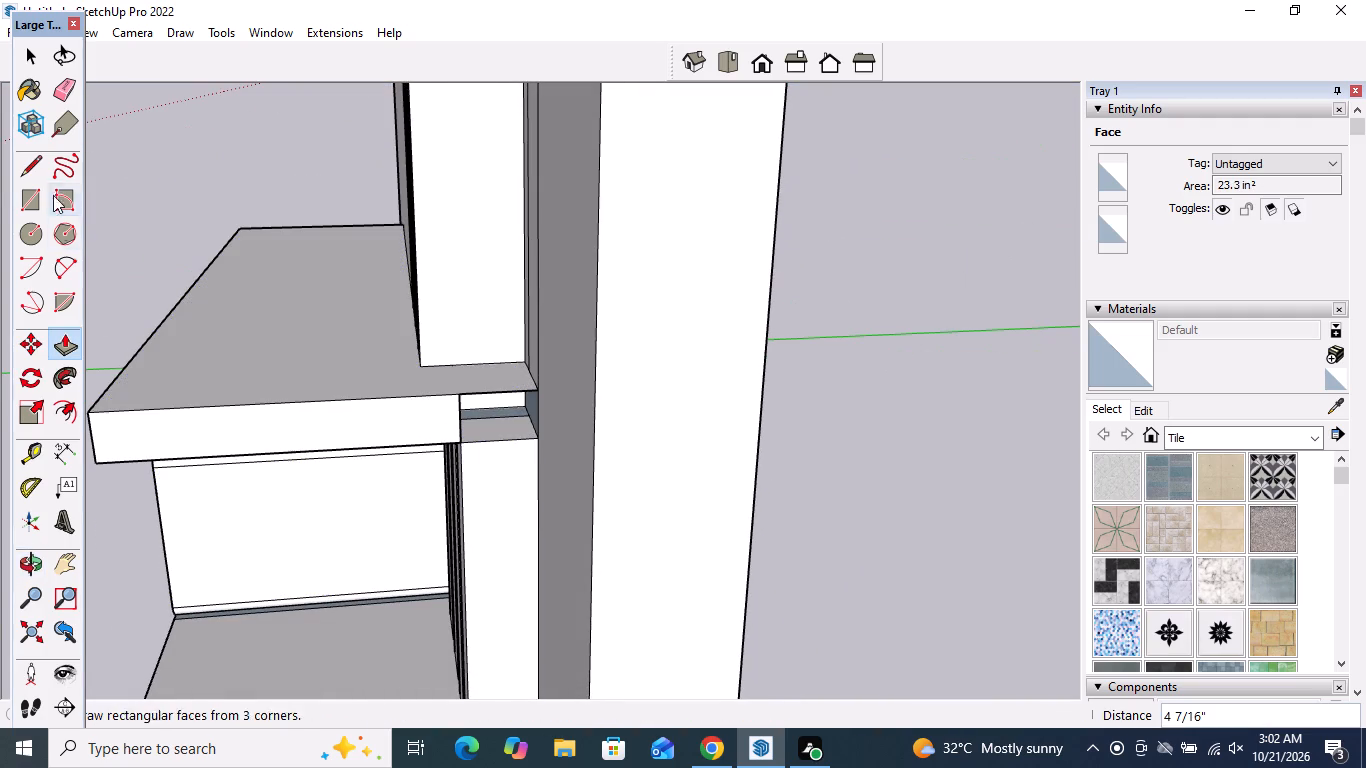
Draw a line about 1 7/8" long along the upper edge of the remaining opening to close the shelf's end face.
click(28, 173)
scroll(512, 412, up, 5)
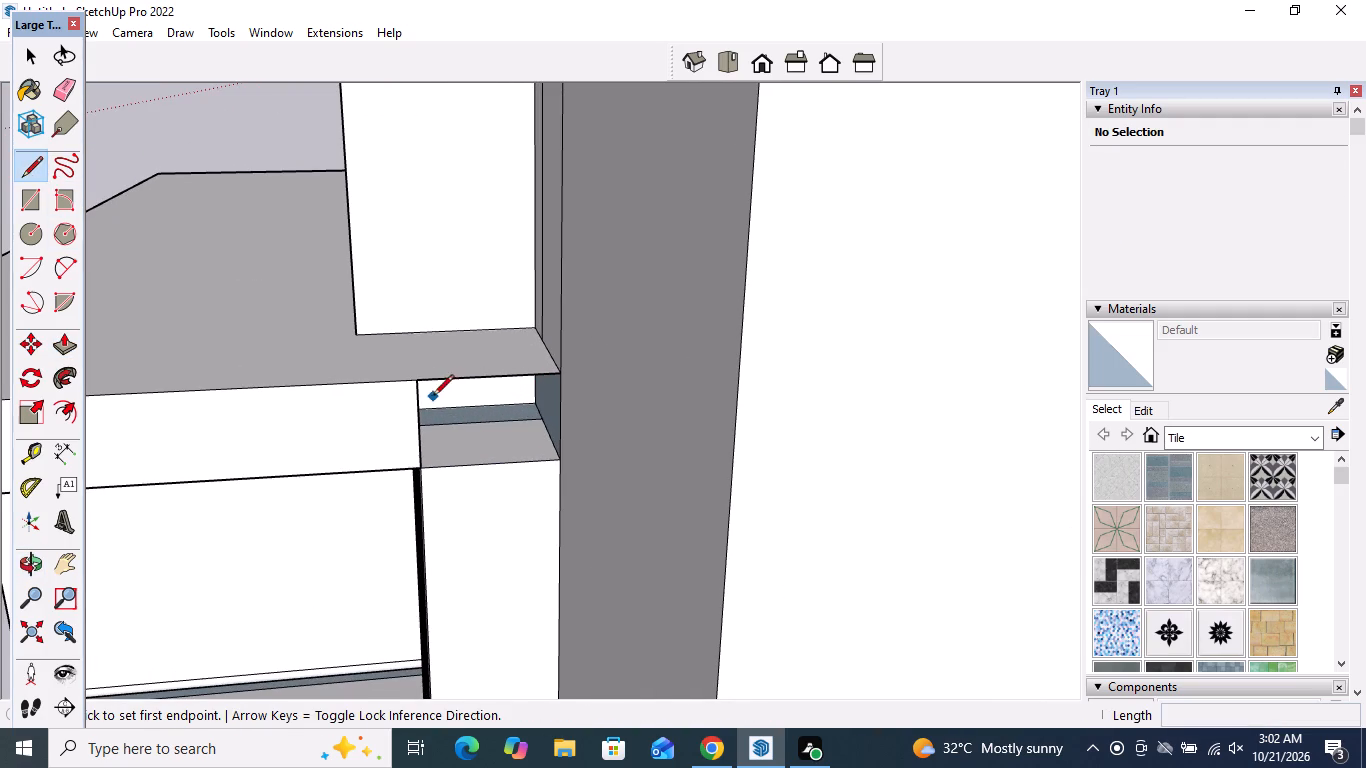
click(424, 384)
click(470, 382)
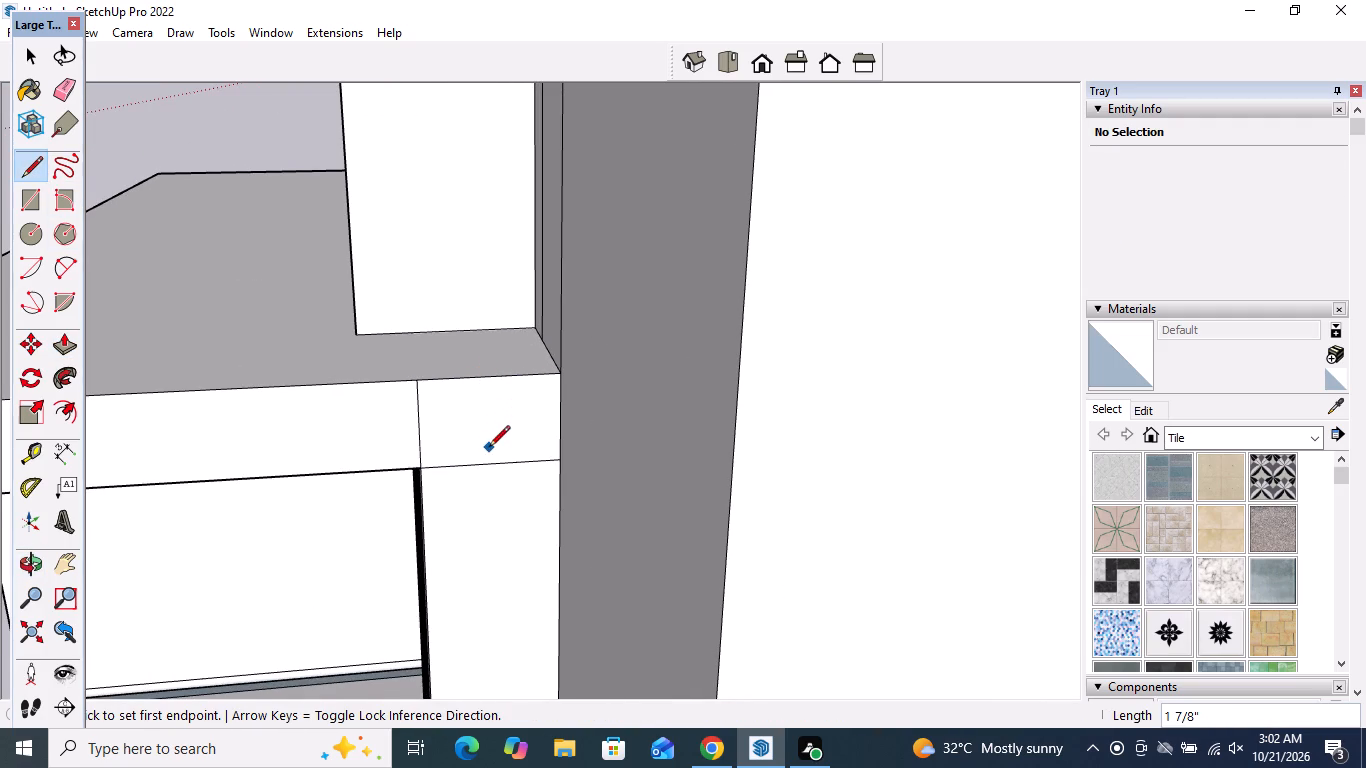
key(space)
Erase the removed post's two vertical outlines on the back wall and the seam on the shelf's end face.
scroll(489, 448, down, 6)
middle_drag(489, 447, 952, 518)
middle_drag(953, 519, 733, 473)
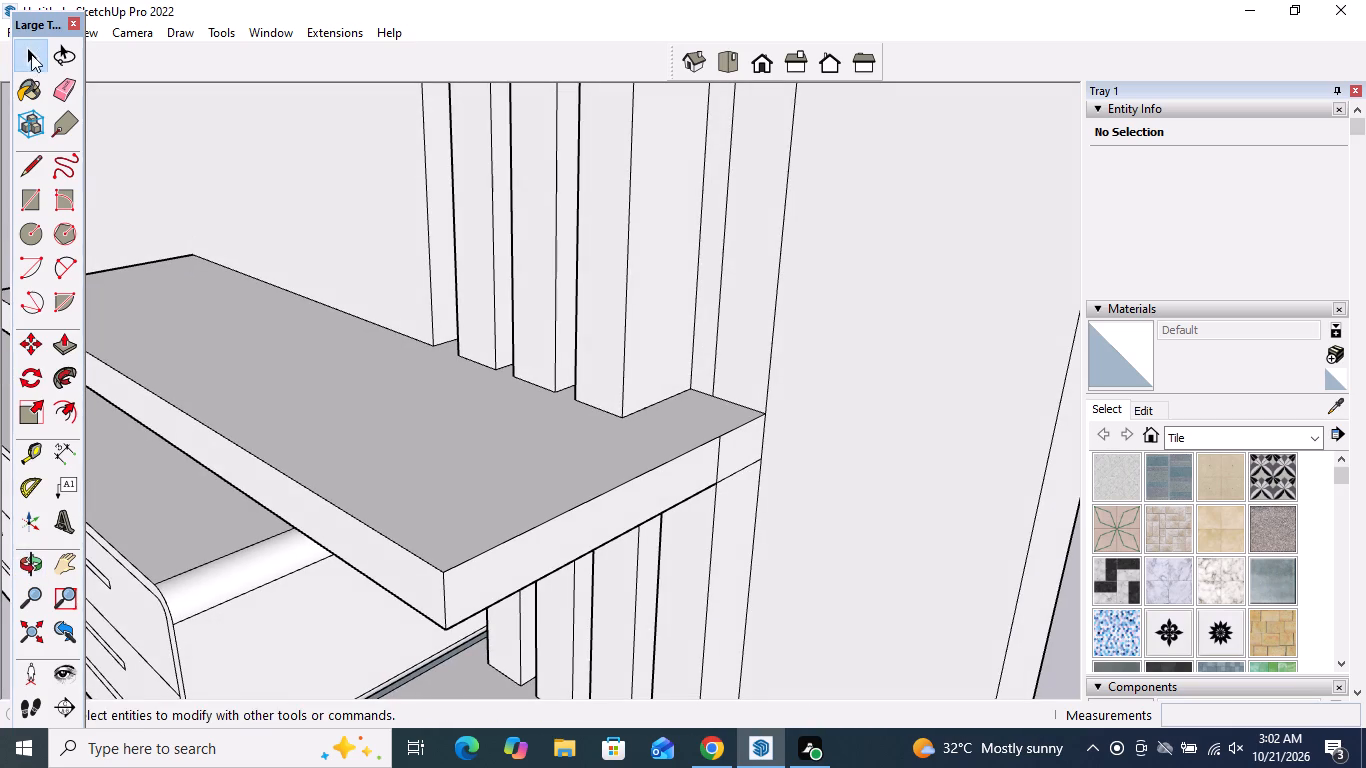
click(63, 87)
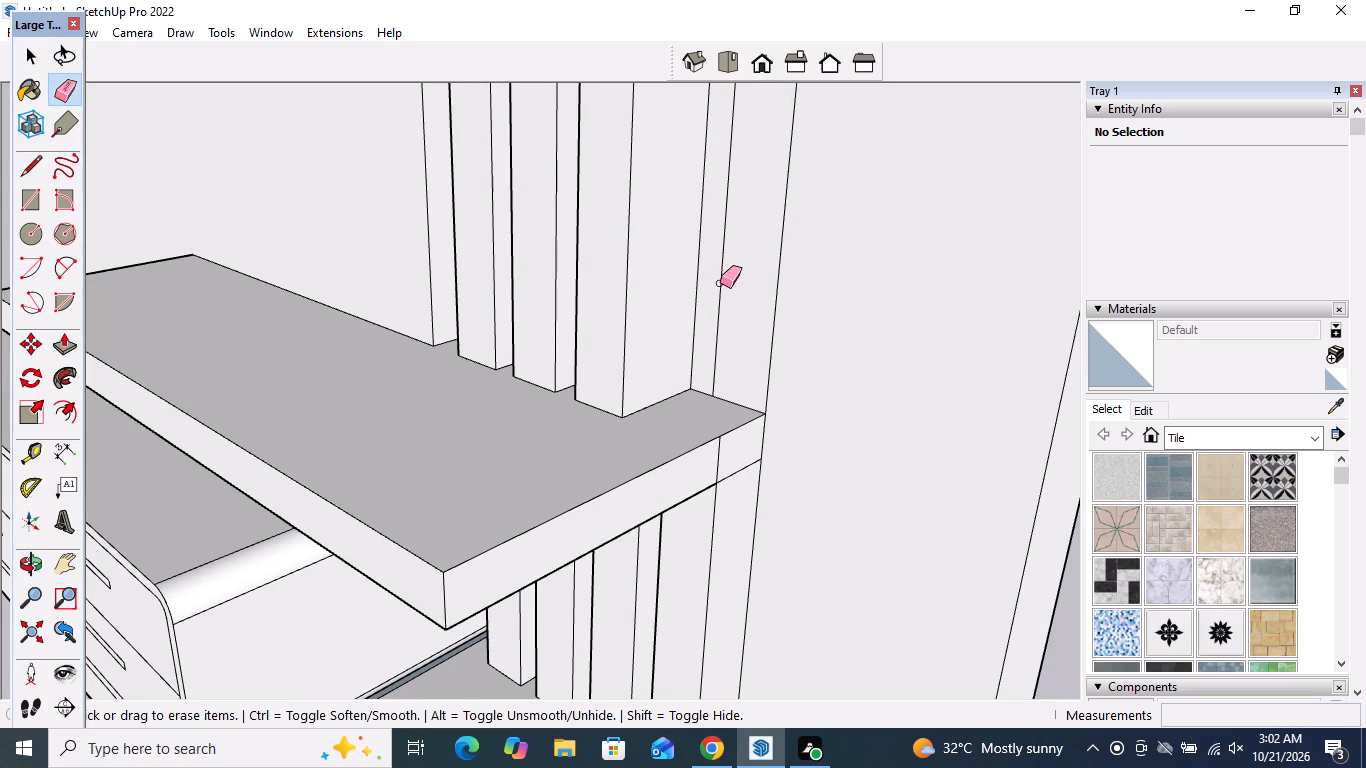
click(720, 283)
click(776, 288)
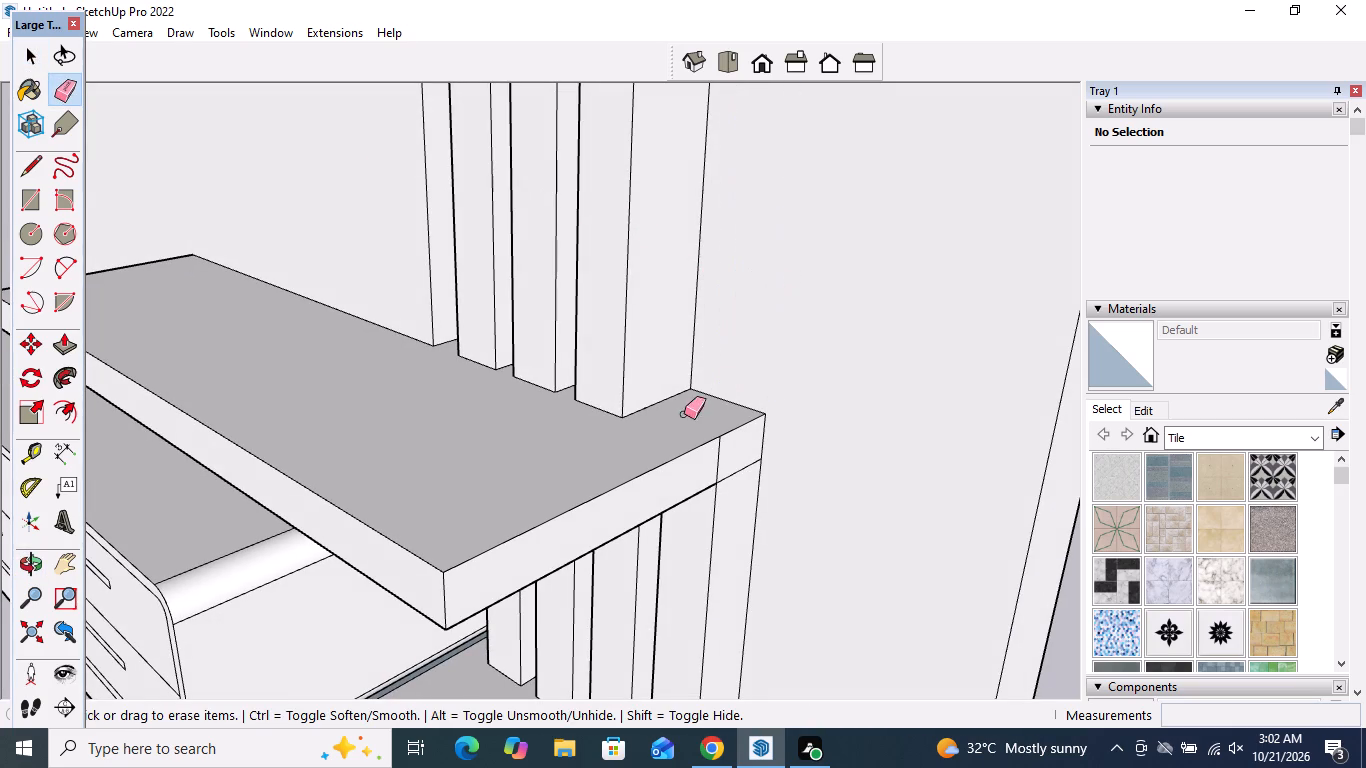
click(719, 462)
scroll(798, 321, down, 5)
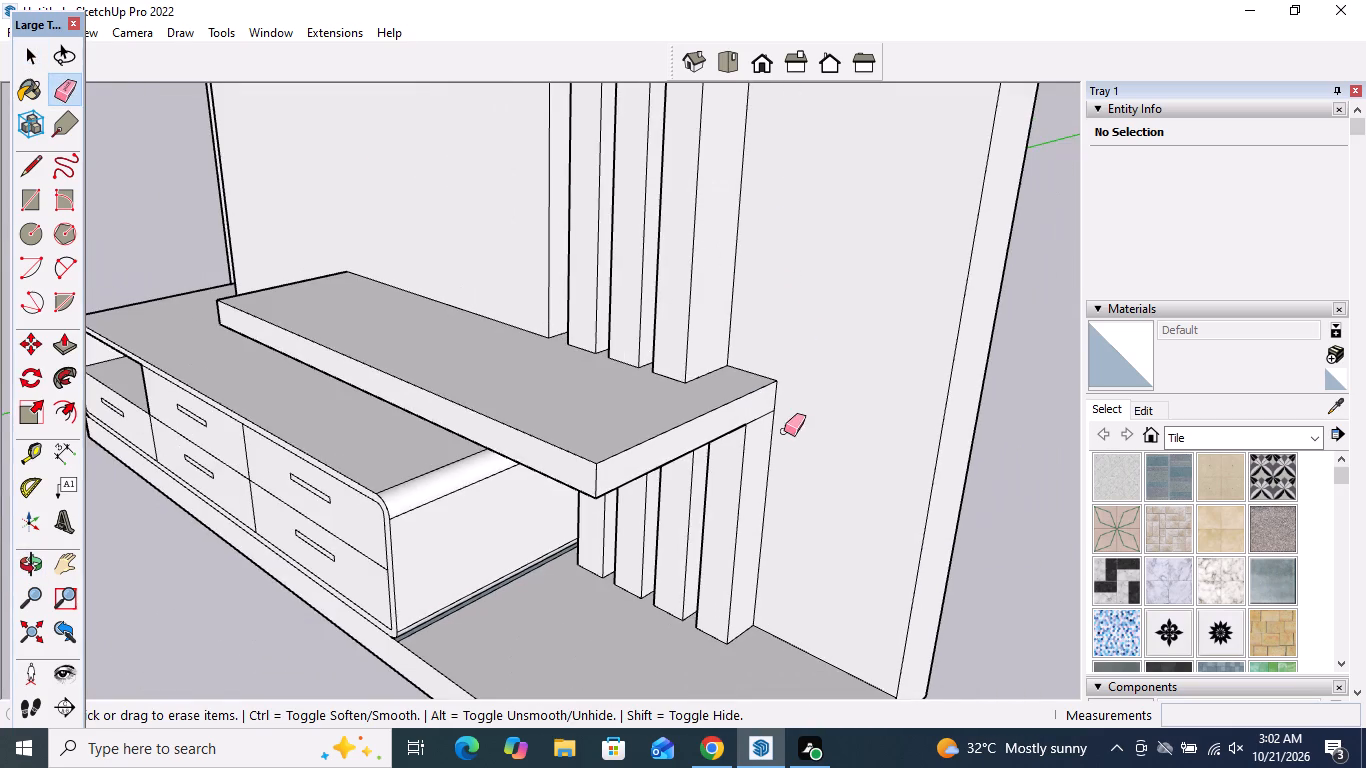
Examine the whole wall unit from several angles, checking the remaining posts and the cleaned-up shelf end.
middle_drag(779, 425, 776, 337)
scroll(752, 329, up, 3)
scroll(756, 359, down, 16)
middle_drag(692, 244, 1160, 420)
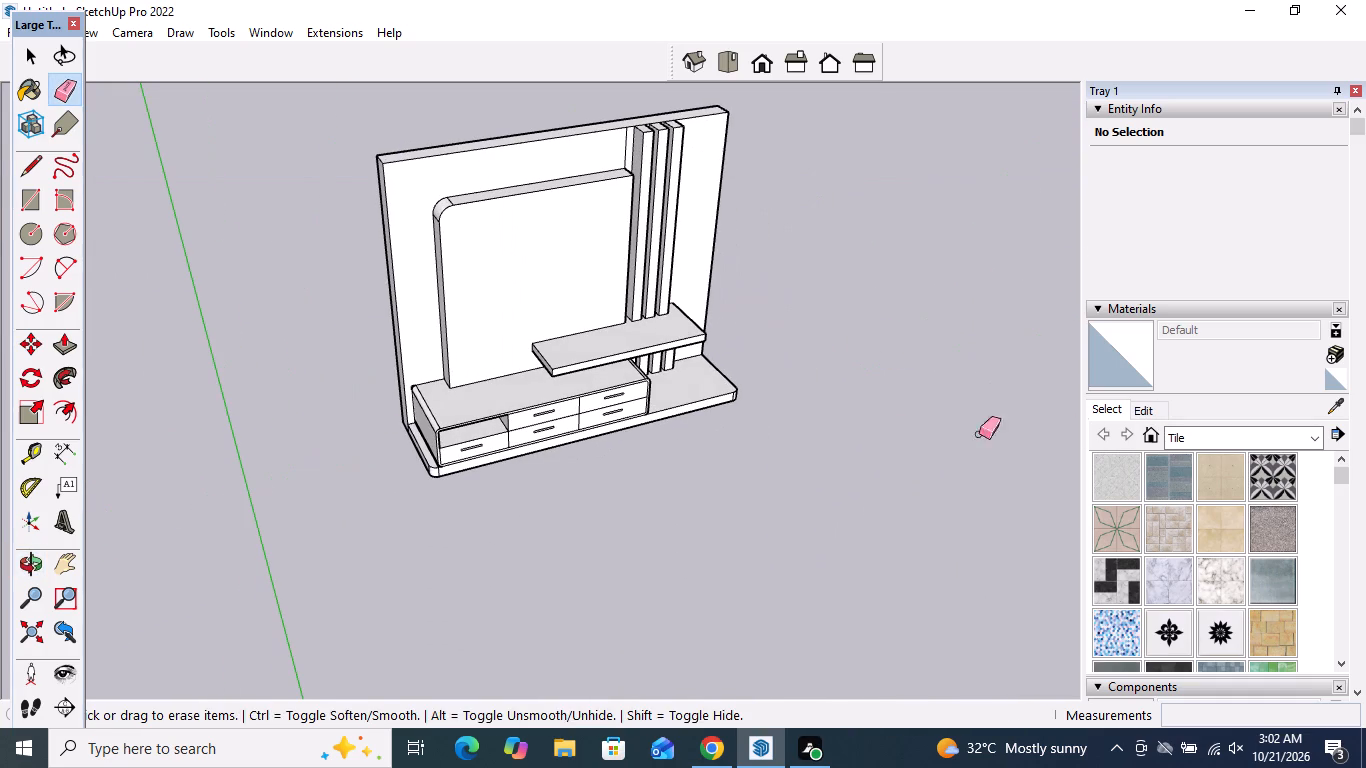
key(space)
middle_drag(528, 314, 611, 333)
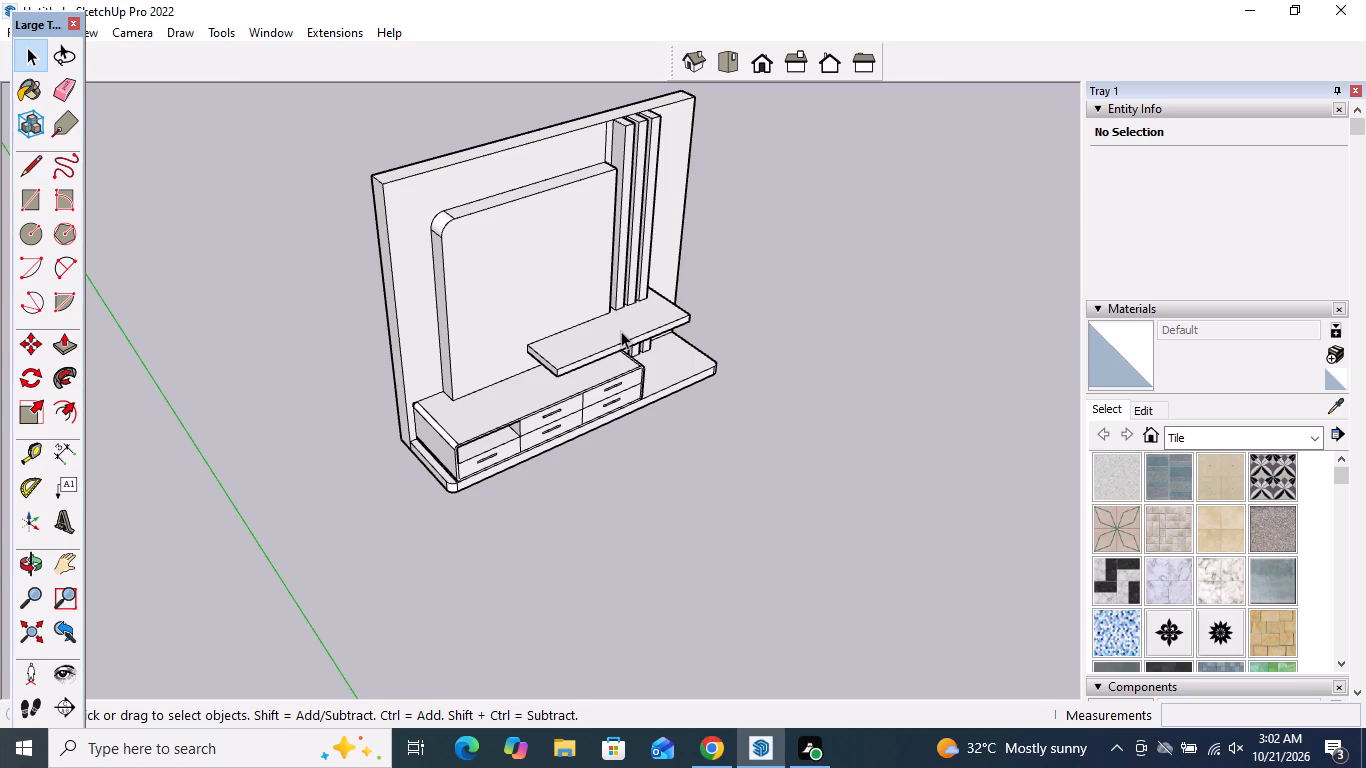
middle_drag(575, 375, 560, 216)
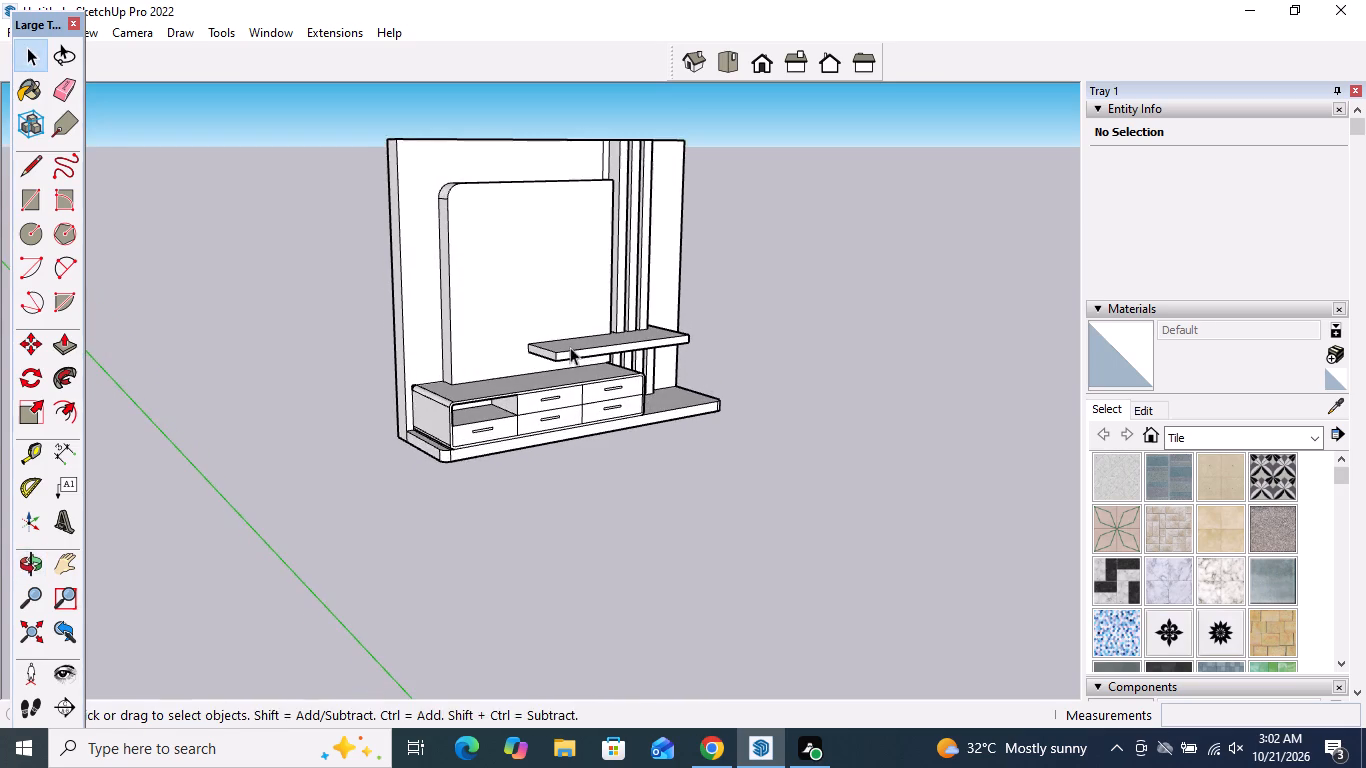
Draw a rectangular strip about 2" by 1' 8 7/8" across the shelf's underside near its free end.
scroll(568, 363, up, 1)
middle_drag(568, 363, 567, 279)
scroll(564, 365, up, 14)
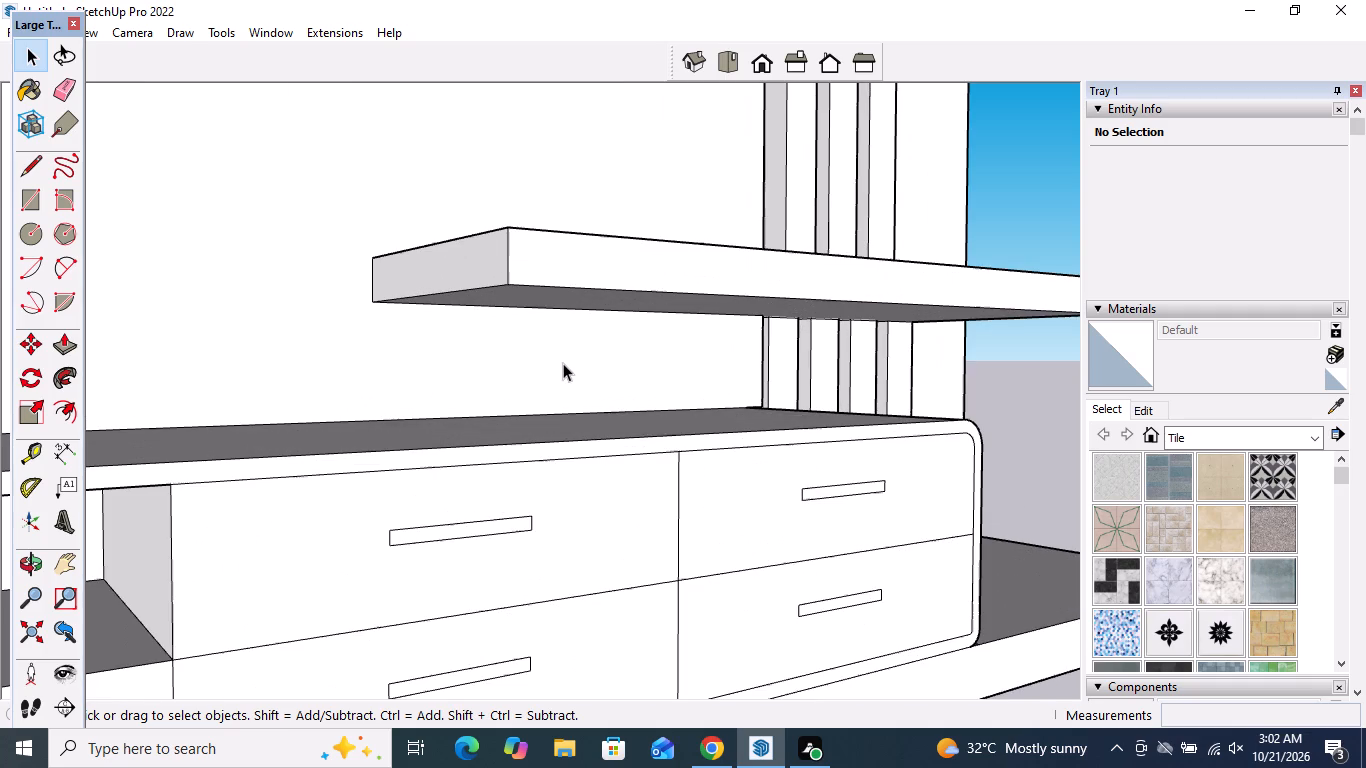
middle_drag(562, 360, 553, 316)
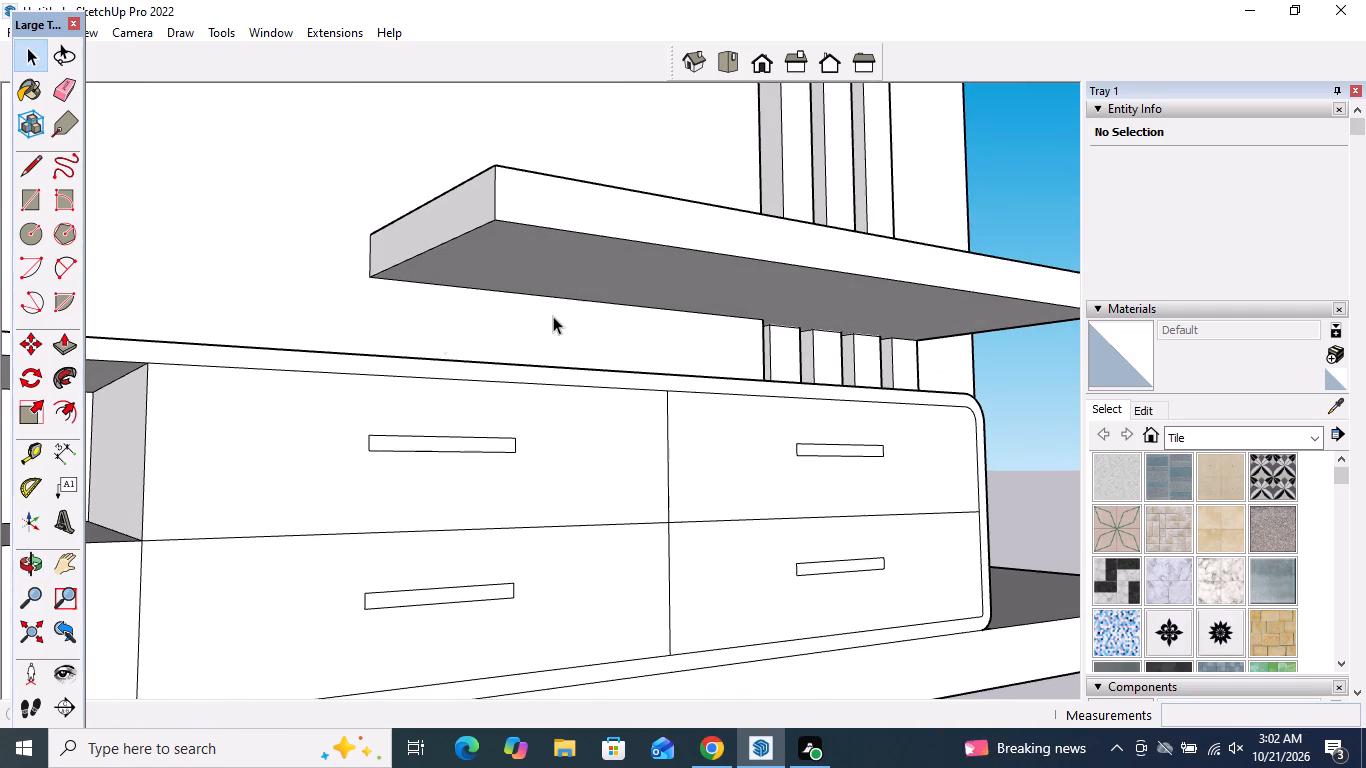
click(44, 212)
scroll(555, 242, up, 5)
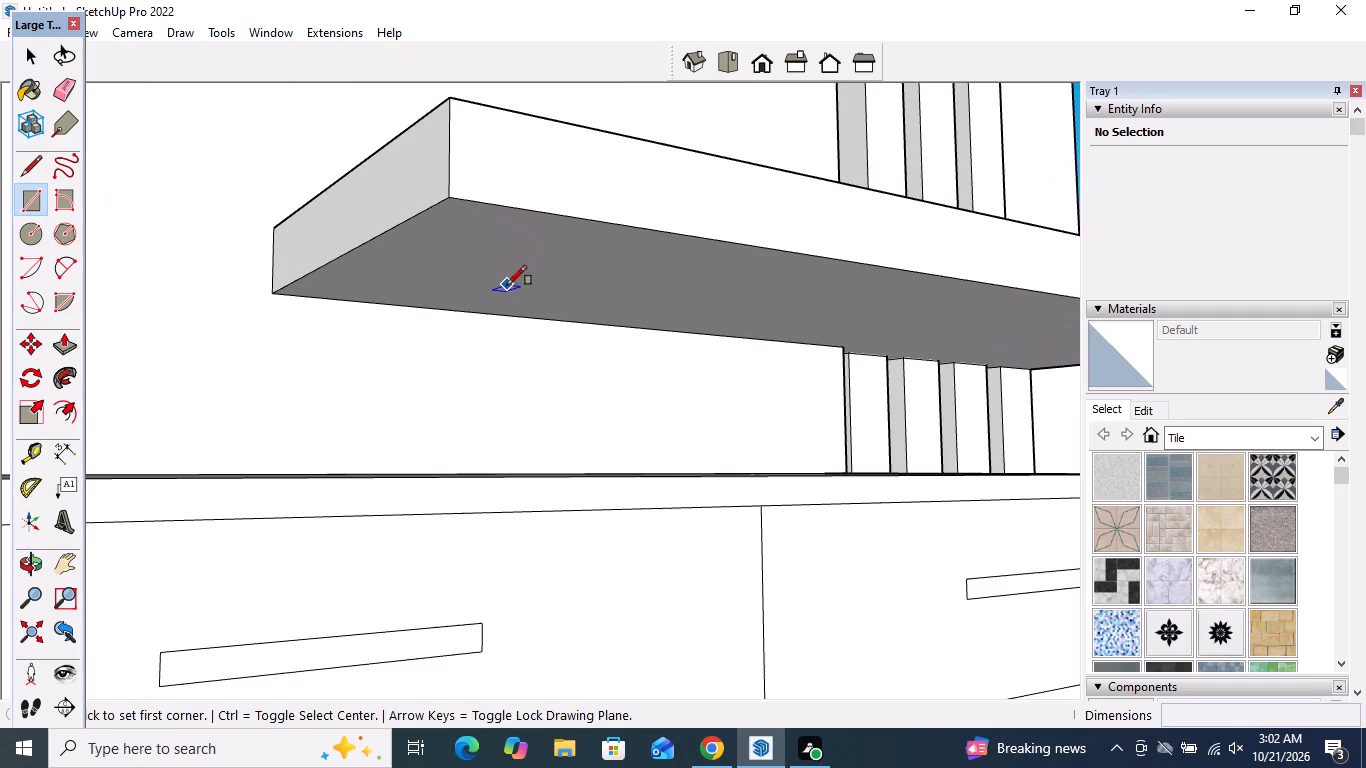
click(458, 310)
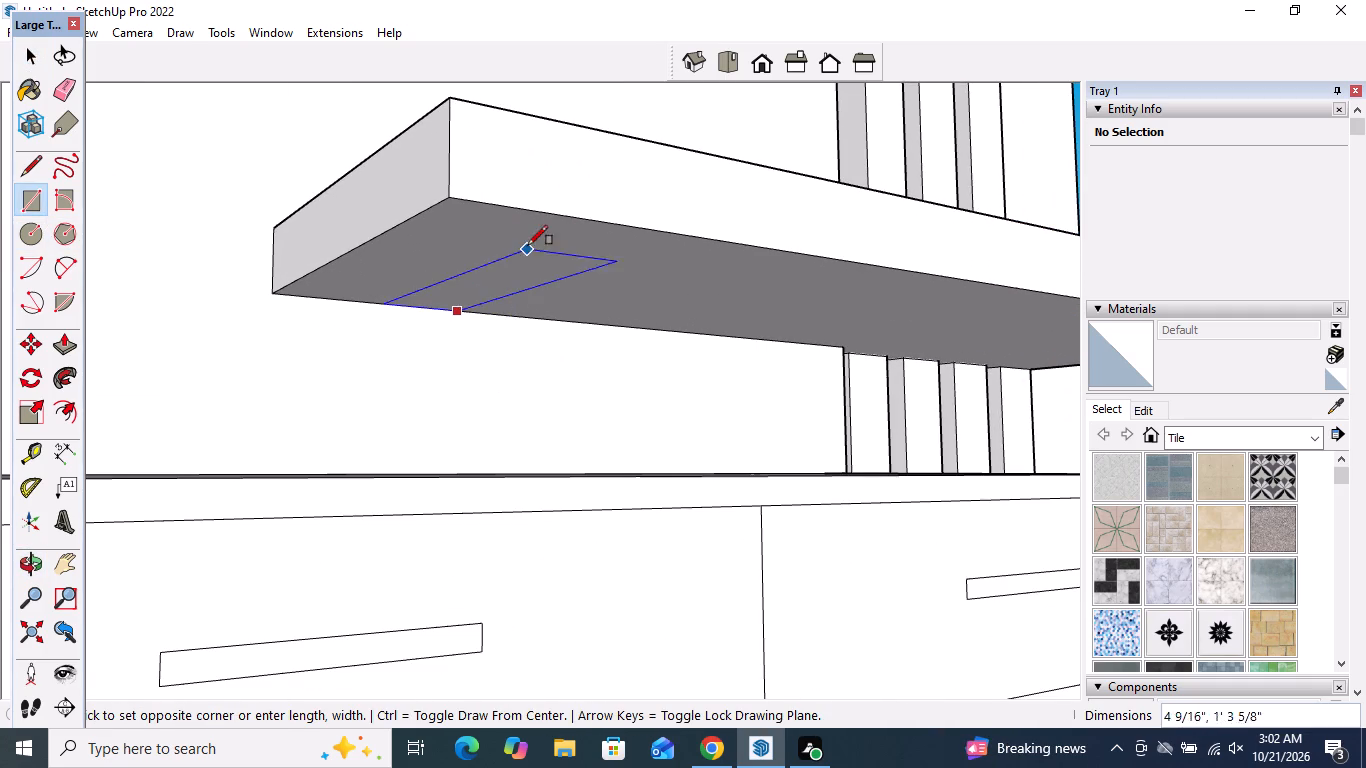
click(655, 233)
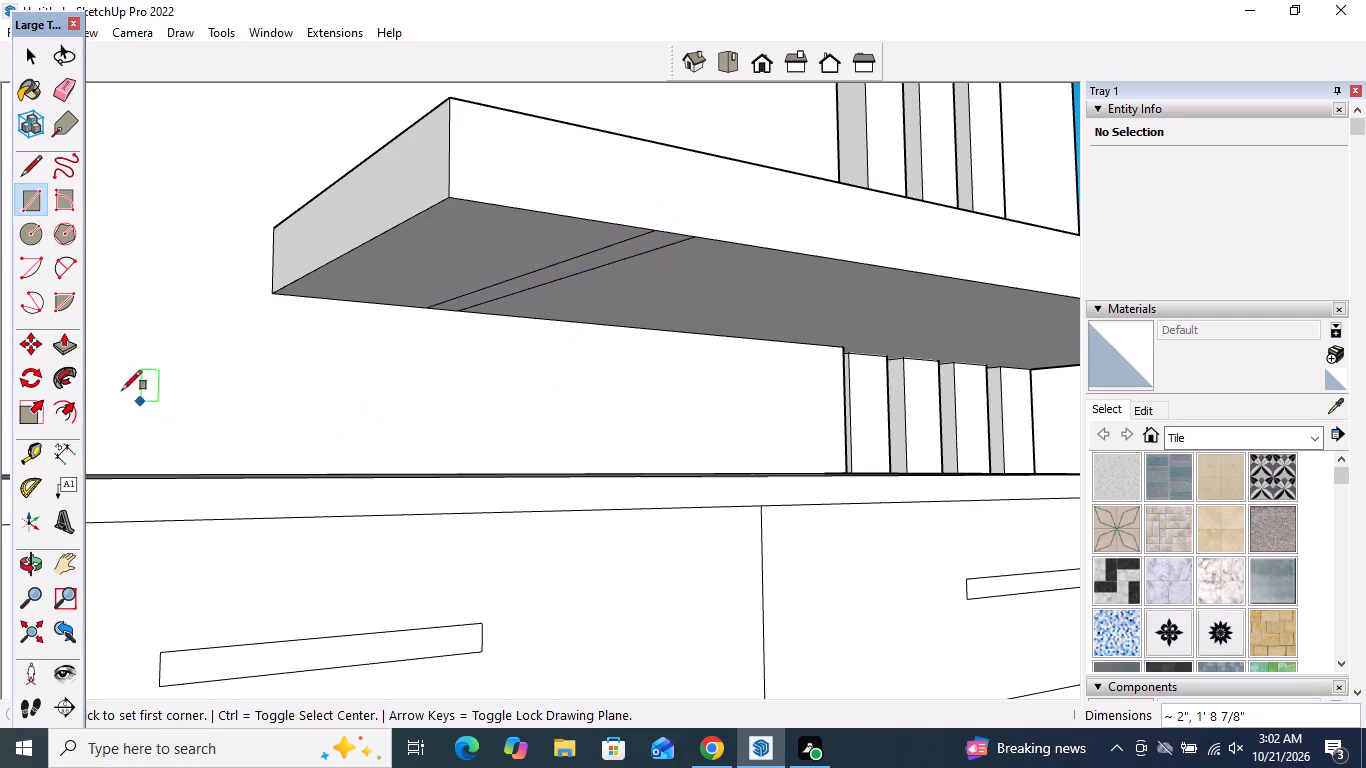
Extrude the strip on the shelf's underside down about 9 5/16" to the drawer block's top as a support.
click(55, 346)
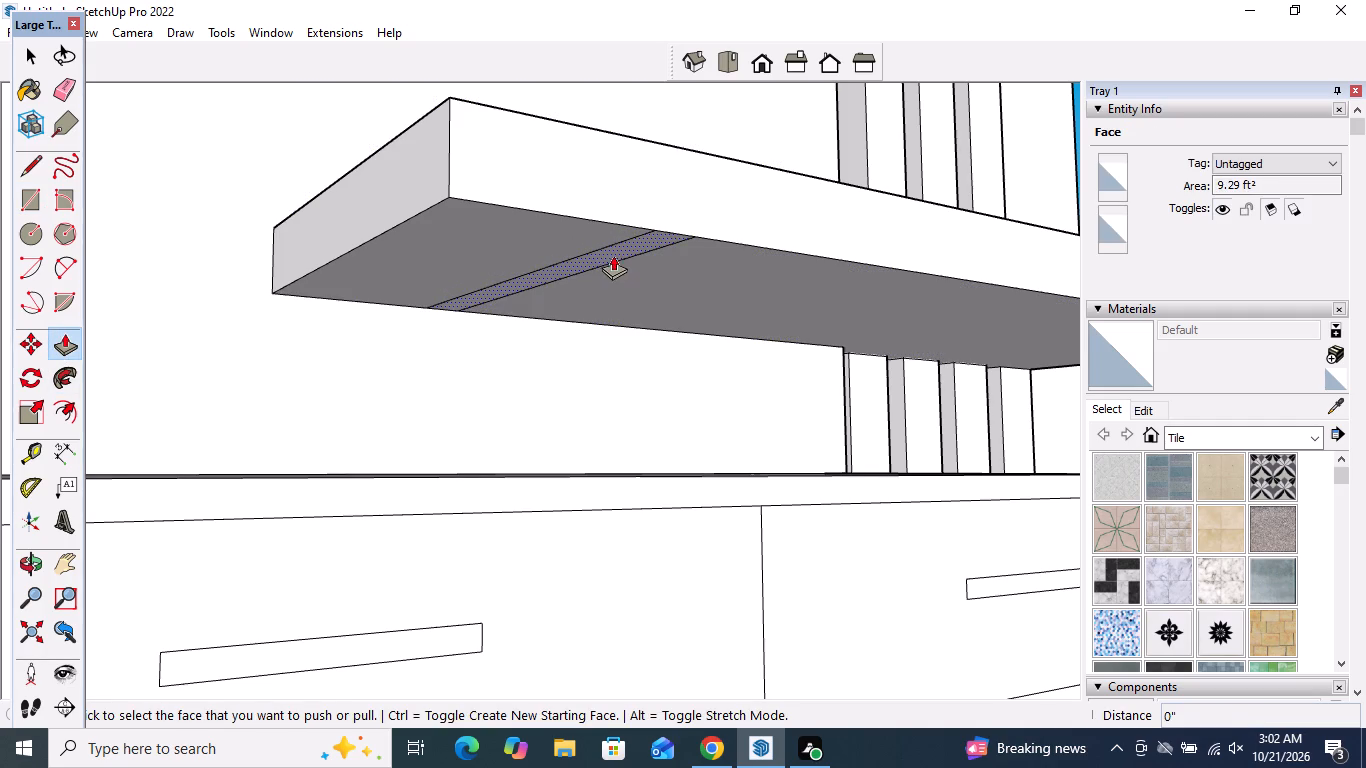
click(612, 251)
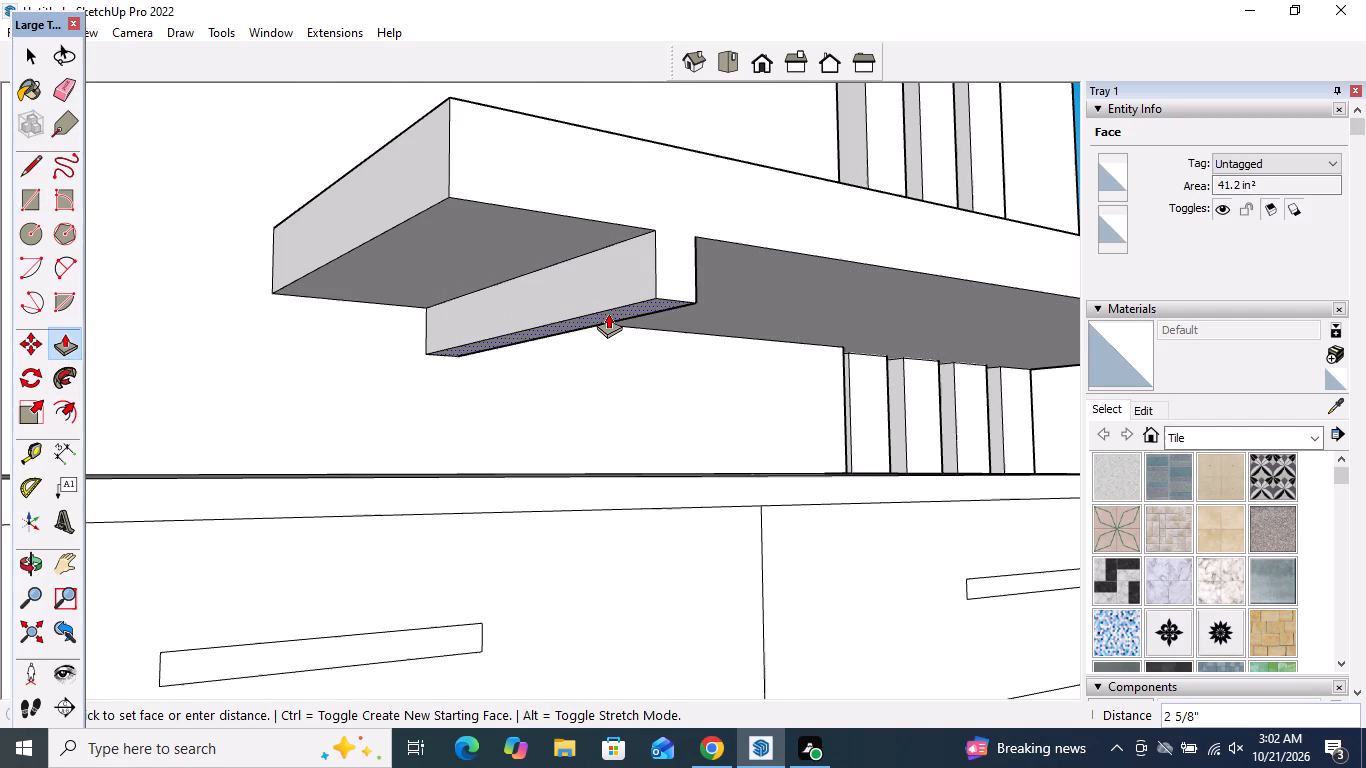
middle_drag(608, 323, 608, 426)
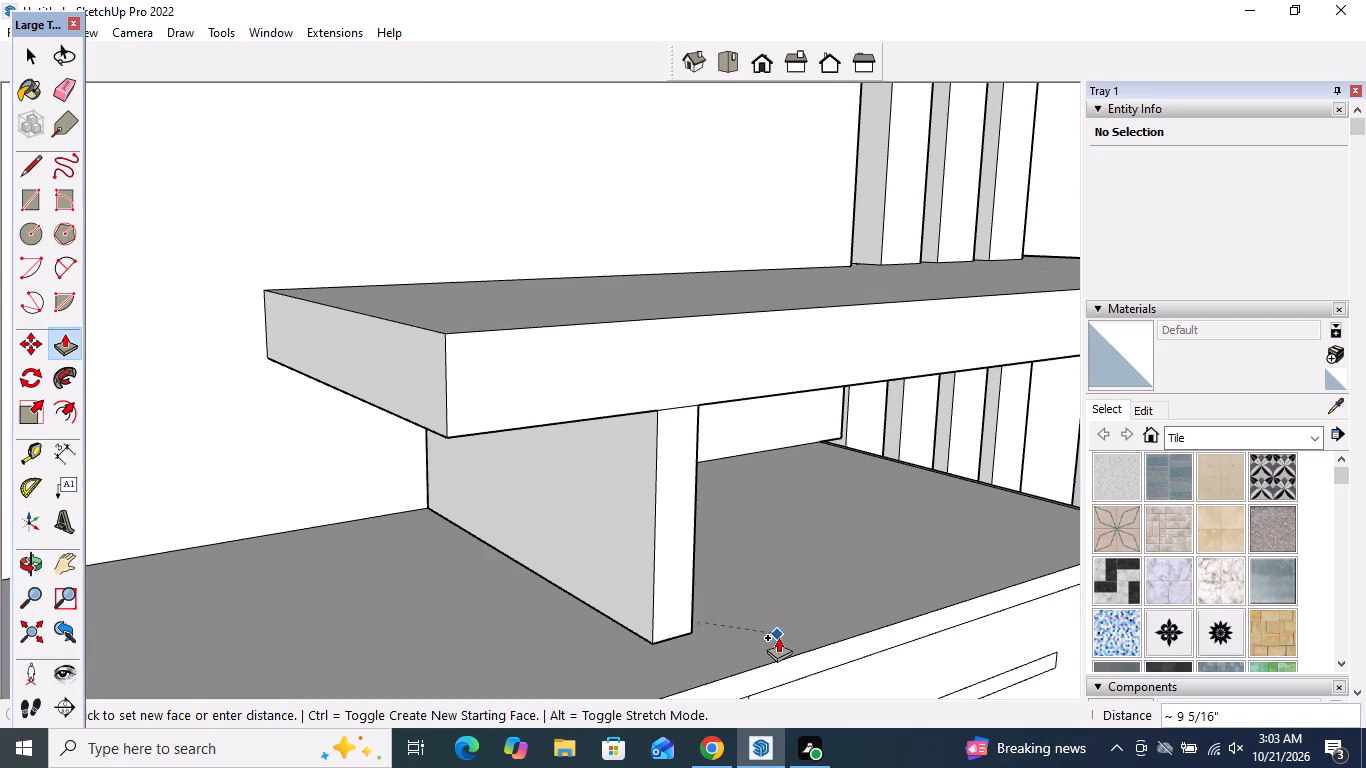
click(778, 641)
scroll(810, 568, down, 5)
key(space)
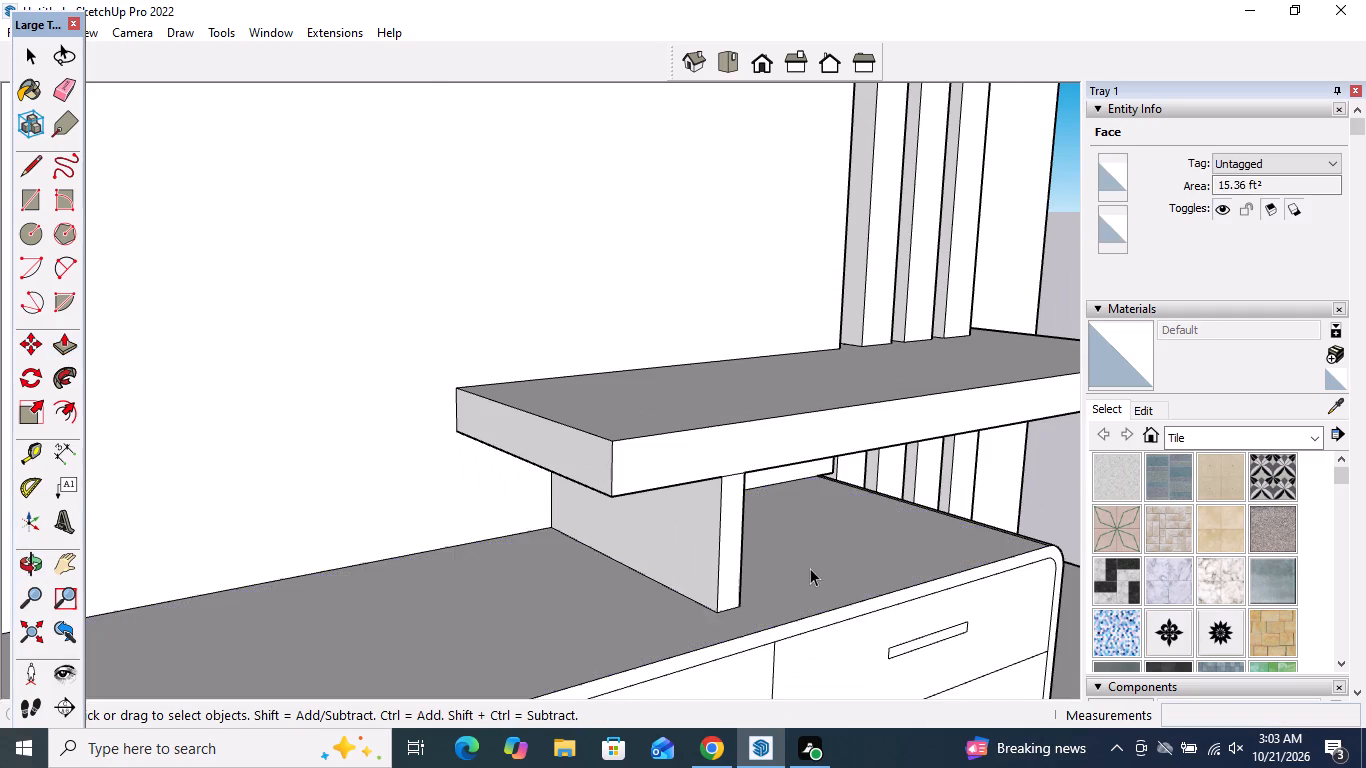
Draw a tangent arc rounding the front corner of the shelf's top face at its free end.
scroll(755, 553, down, 11)
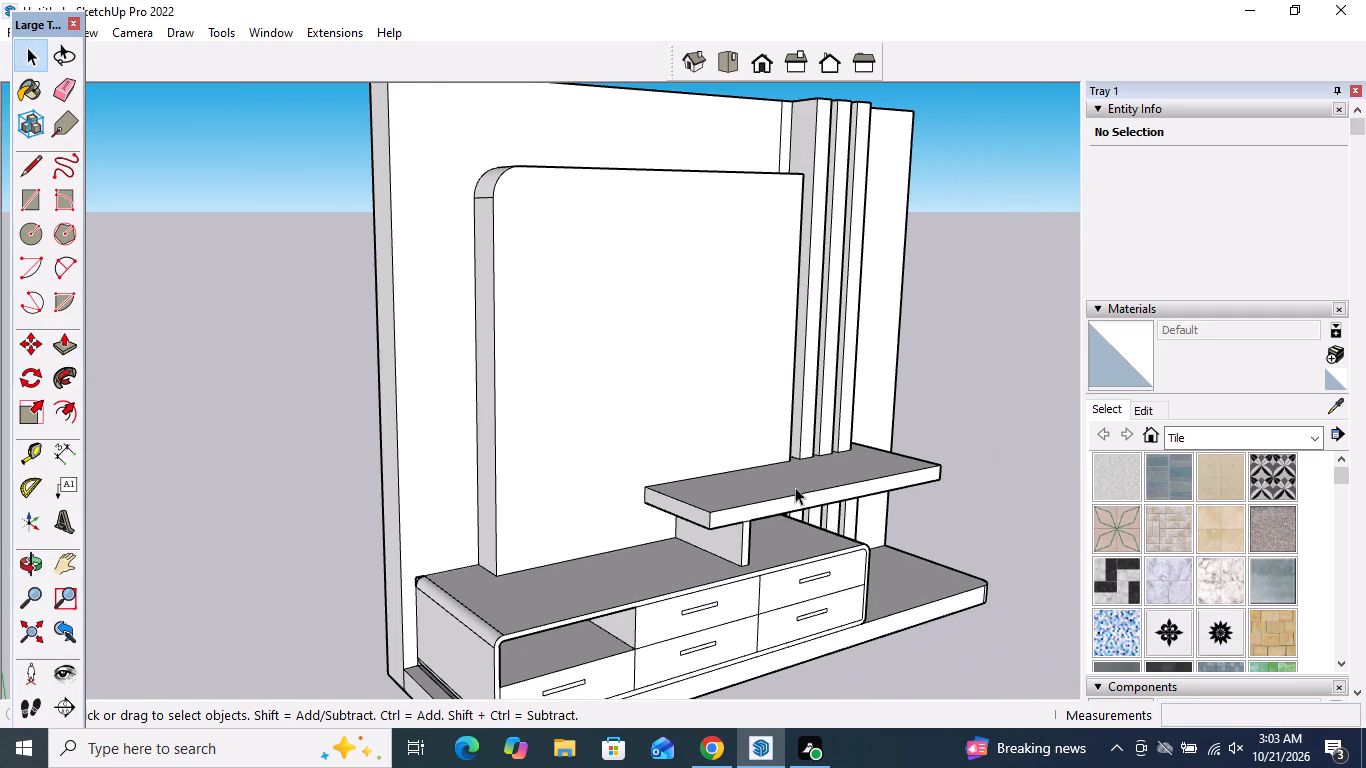
middle_drag(810, 467, 588, 663)
scroll(605, 593, up, 5)
scroll(569, 445, down, 4)
middle_drag(575, 596, 560, 711)
scroll(567, 646, up, 1)
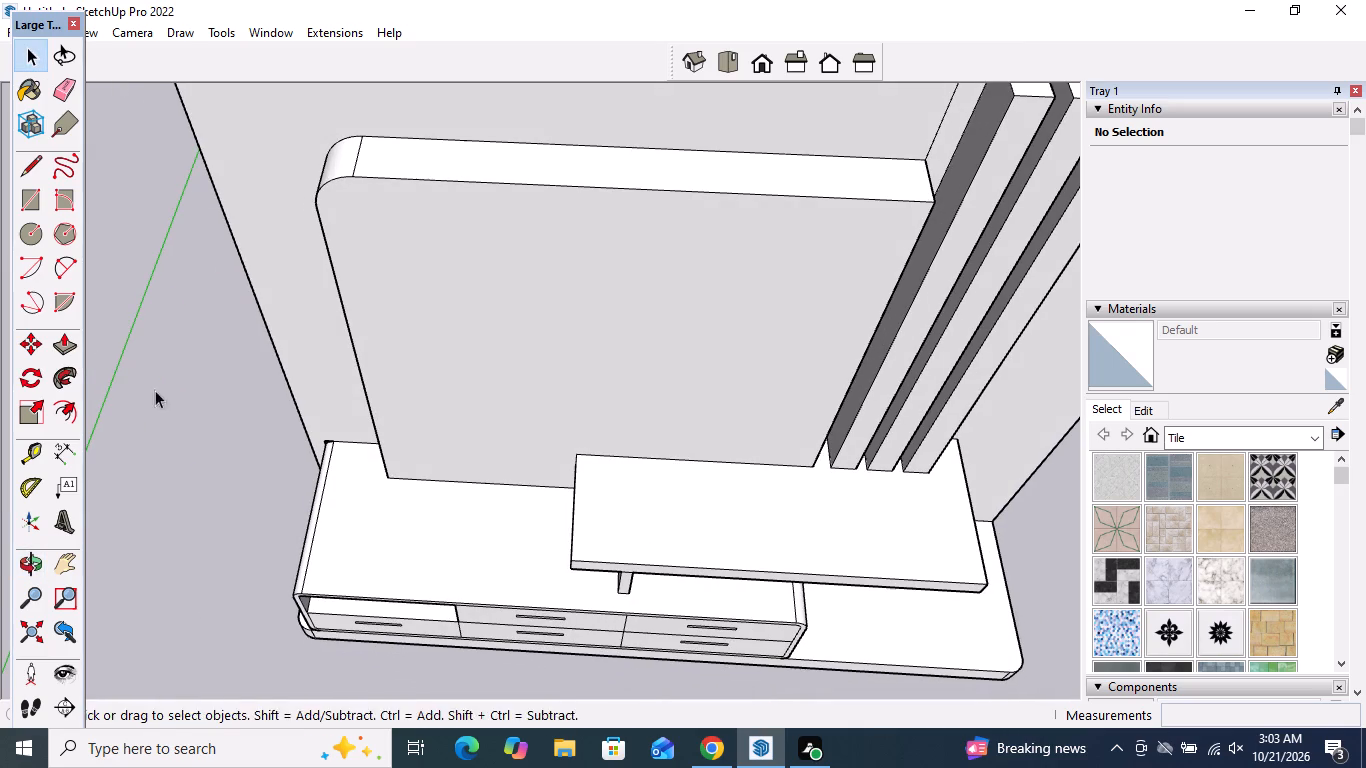
click(70, 273)
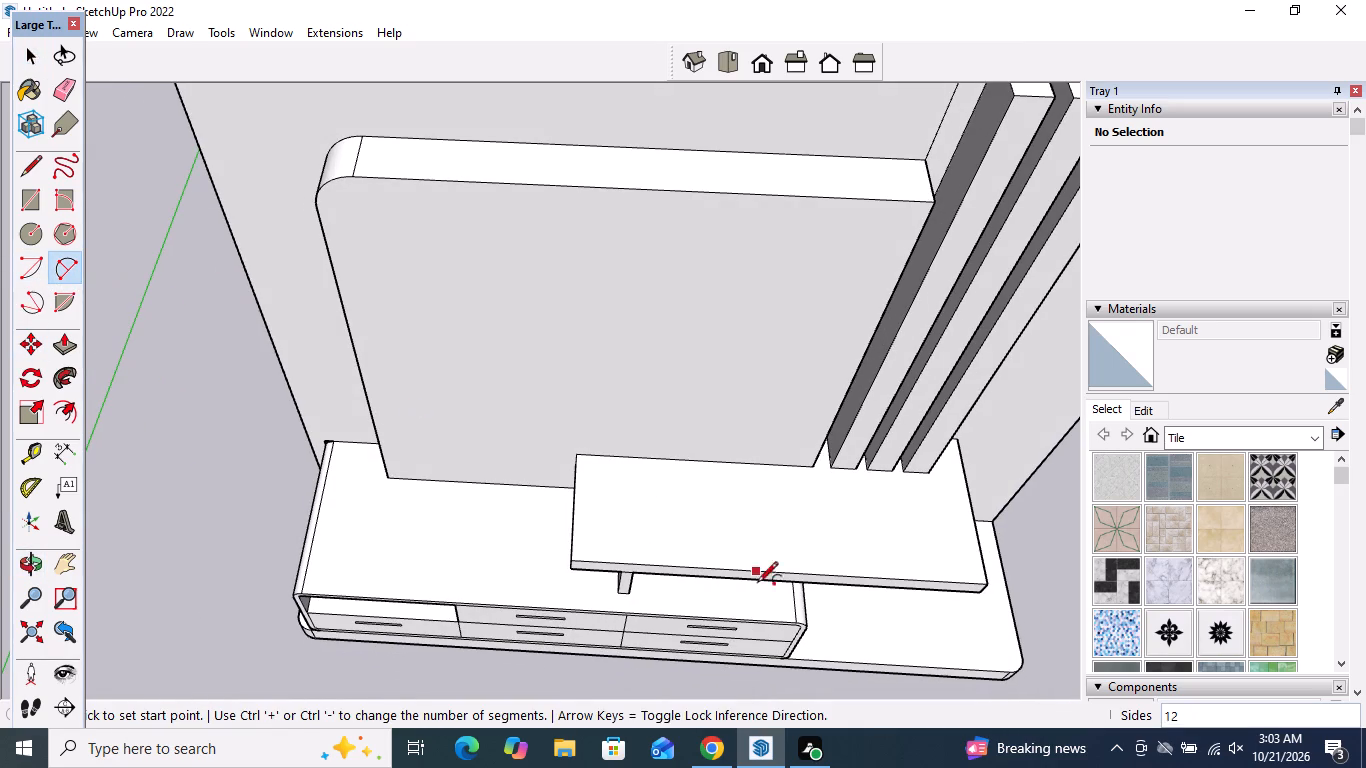
scroll(669, 585, up, 9)
click(536, 527)
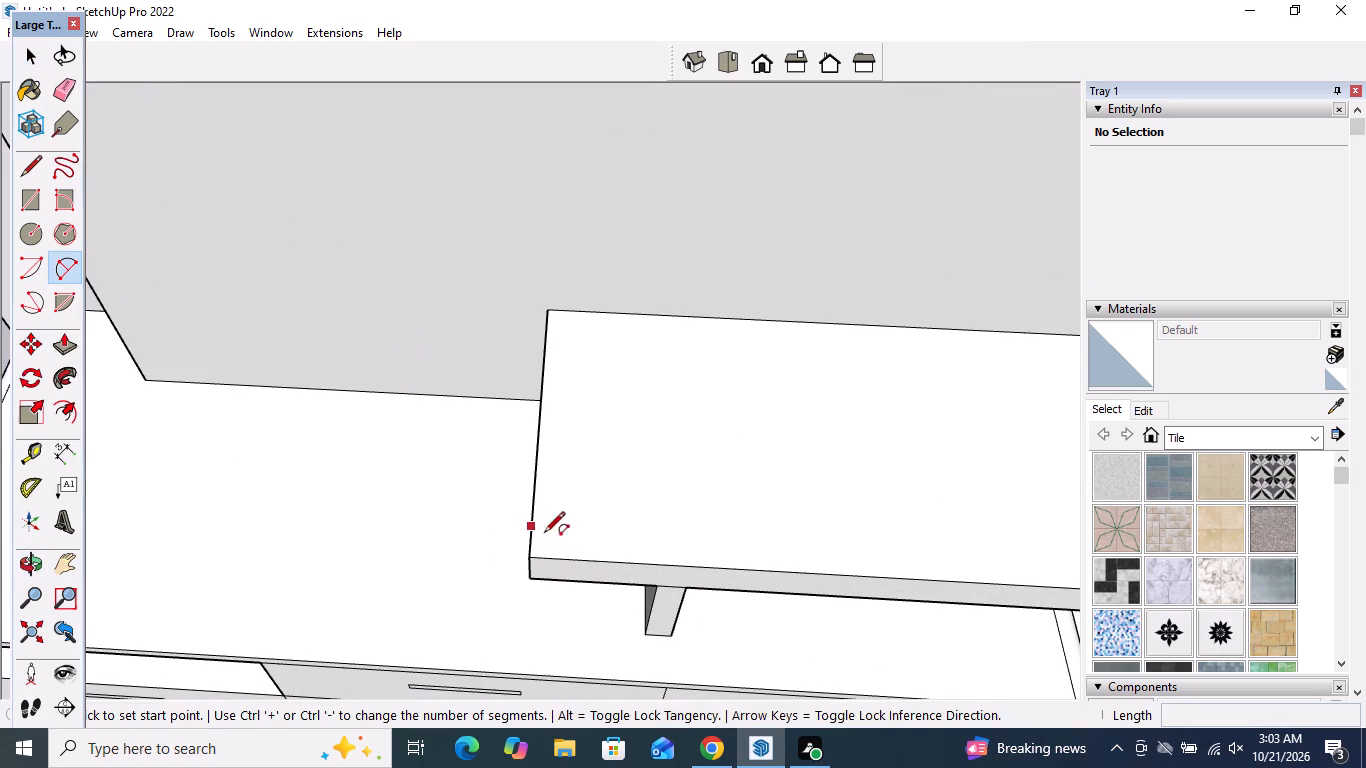
double_click(565, 557)
scroll(513, 540, down, 6)
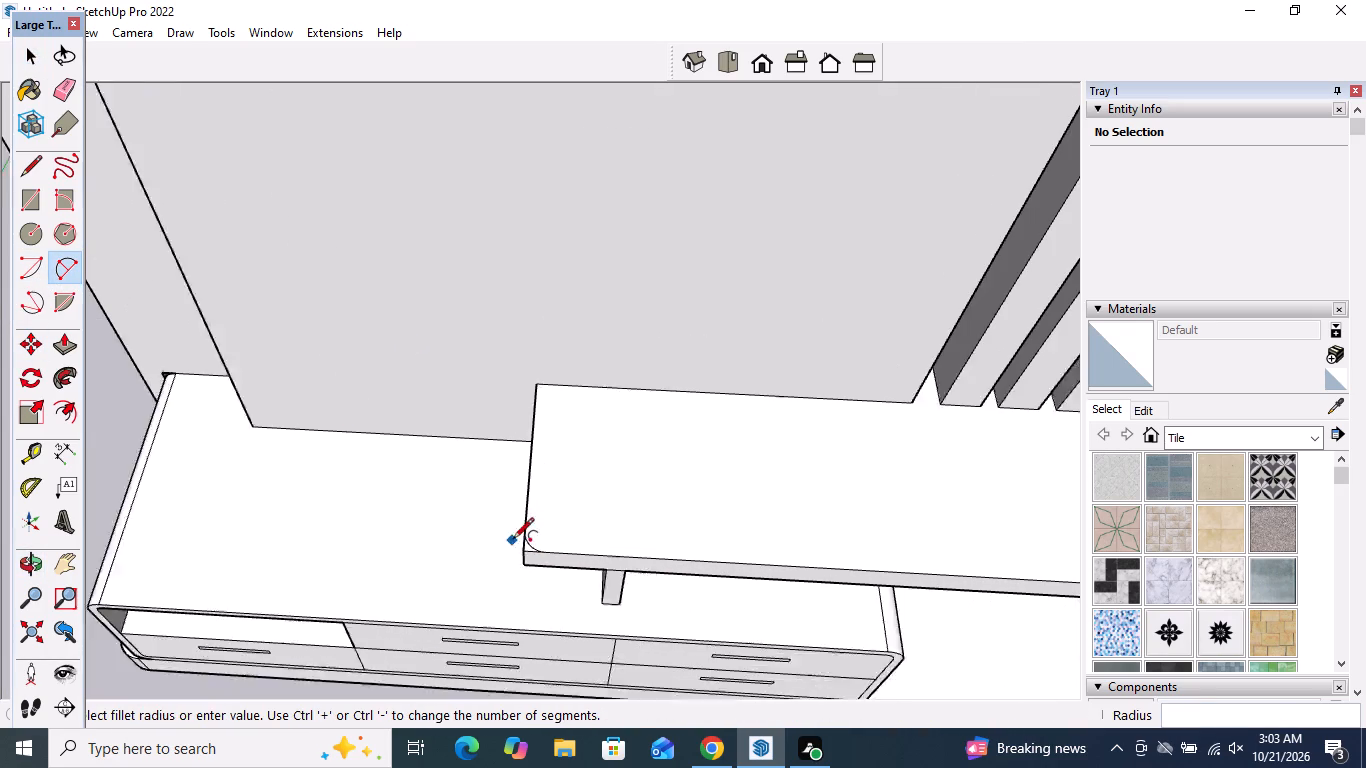
Draw a tangent arc about 3 1/8" long across the shelf top's other front corner, on the side near the posts.
scroll(819, 567, down, 3)
scroll(1018, 561, up, 7)
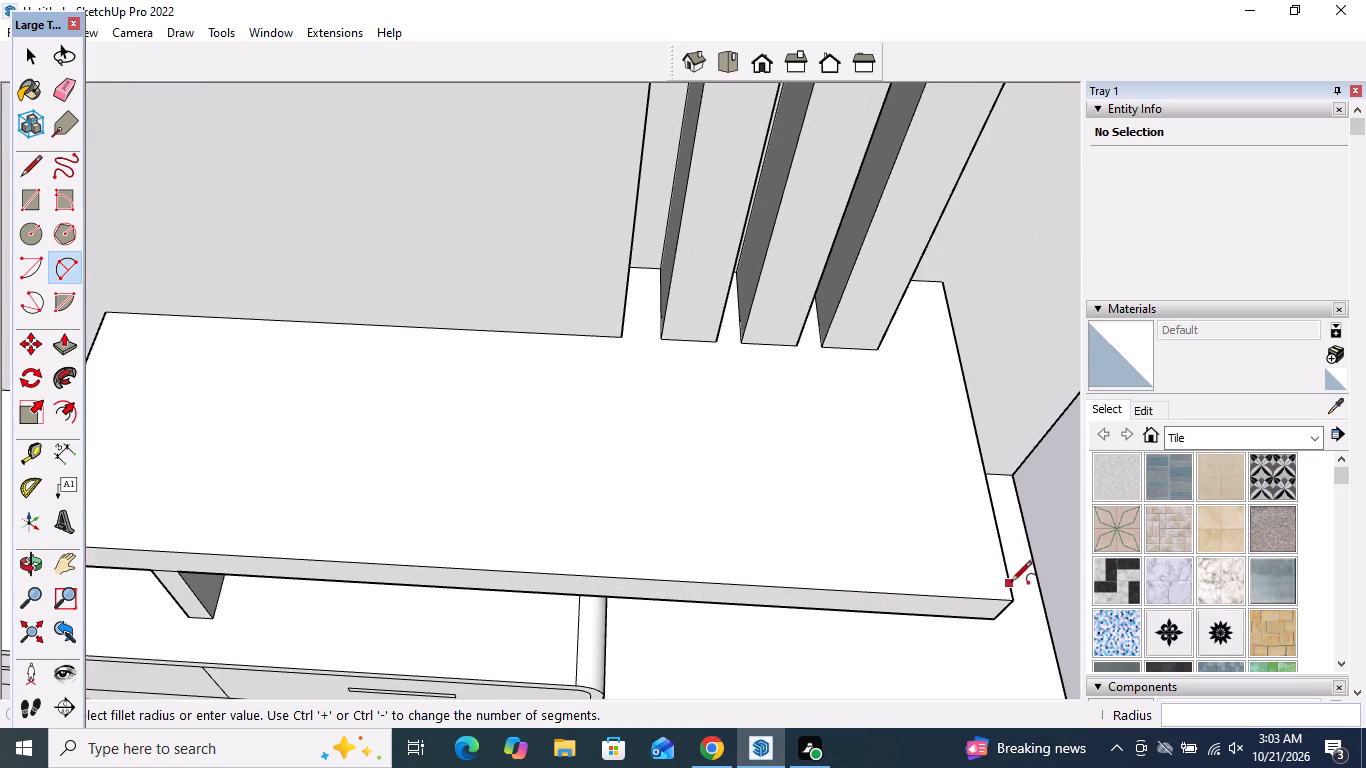
scroll(1007, 581, down, 3)
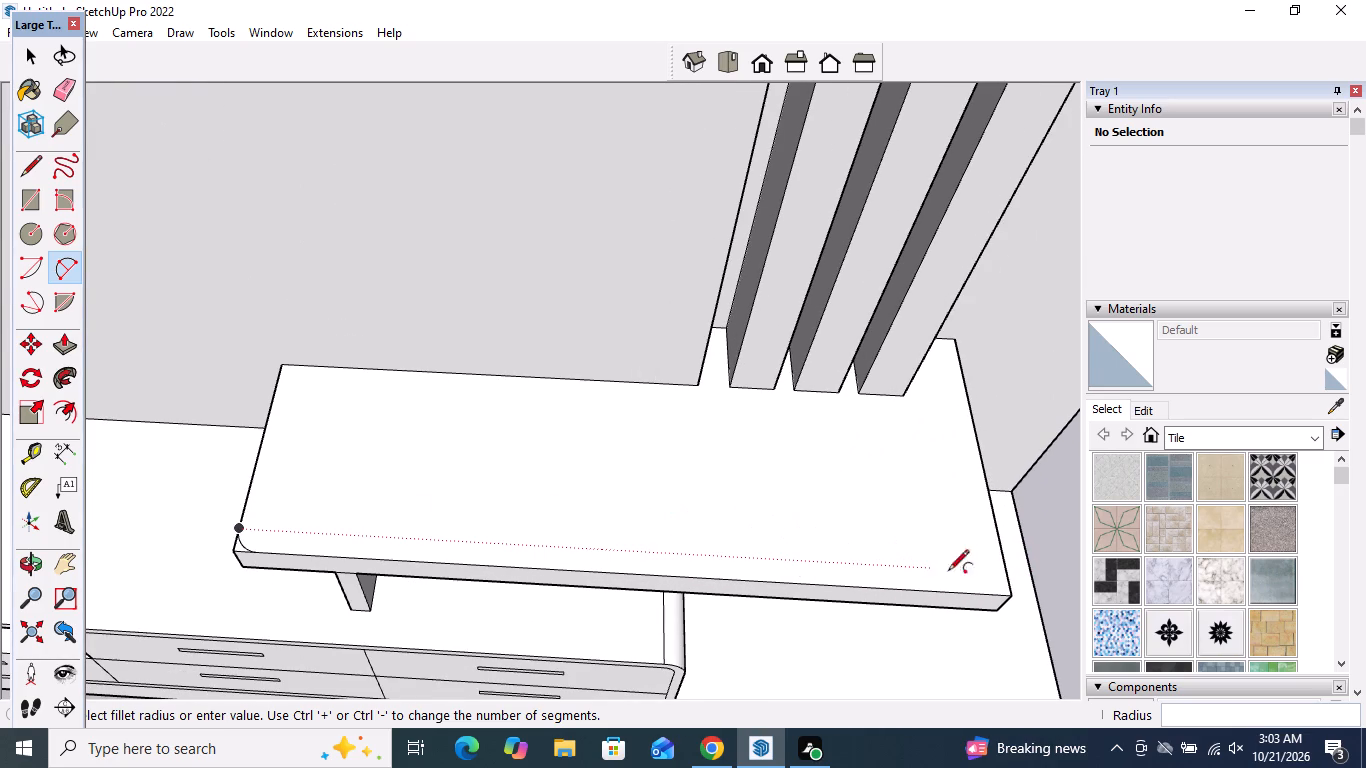
drag(1005, 571, 999, 582)
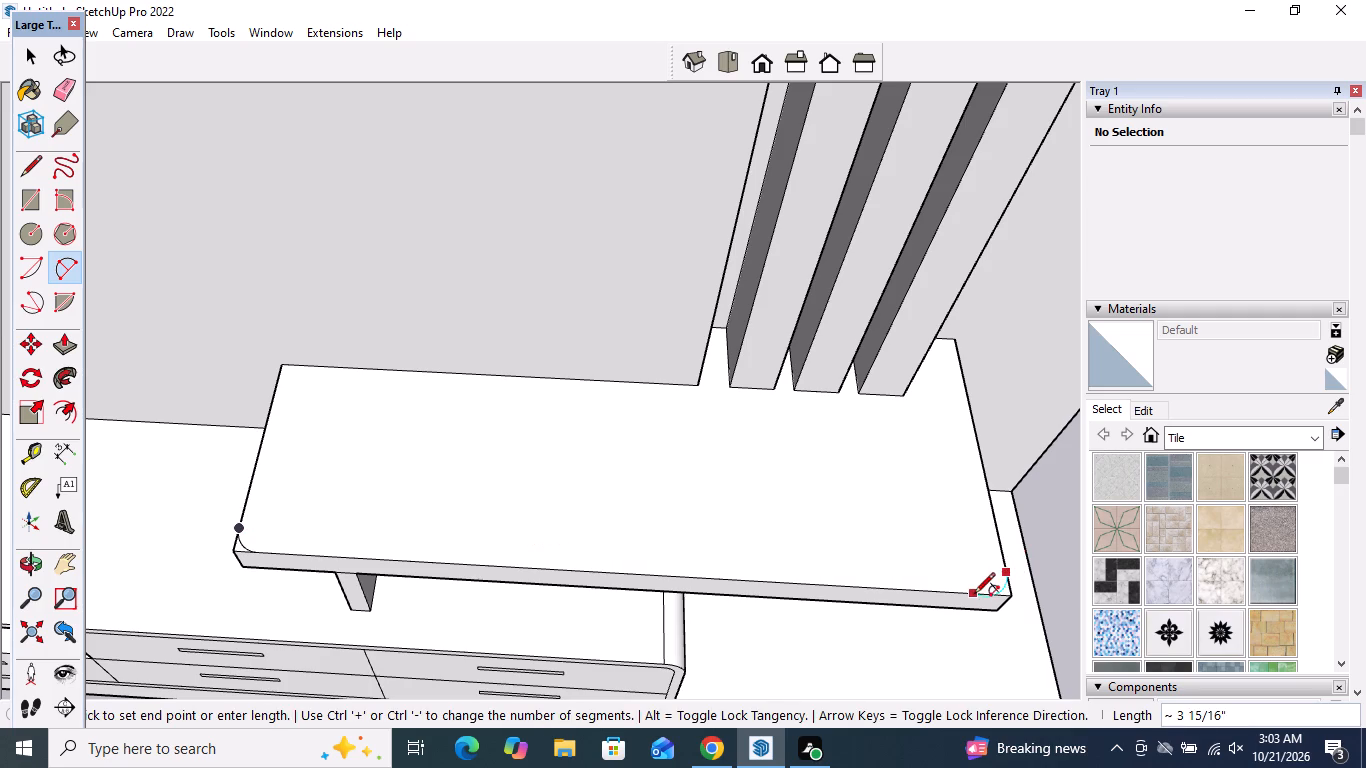
double_click(983, 595)
key(space)
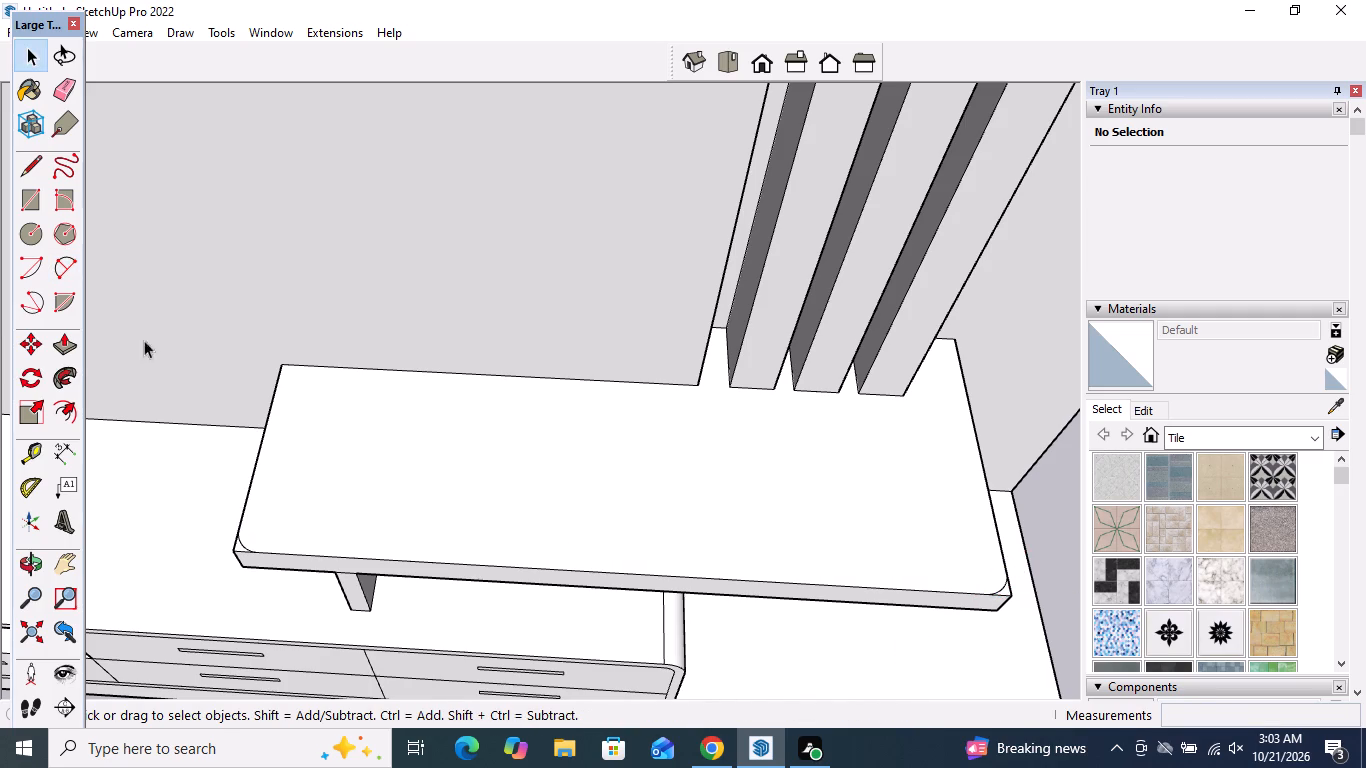
Push the two corner pieces outside the arcs about 3 7/16" down through the shelf to round both front corners.
click(55, 357)
scroll(252, 566, up, 9)
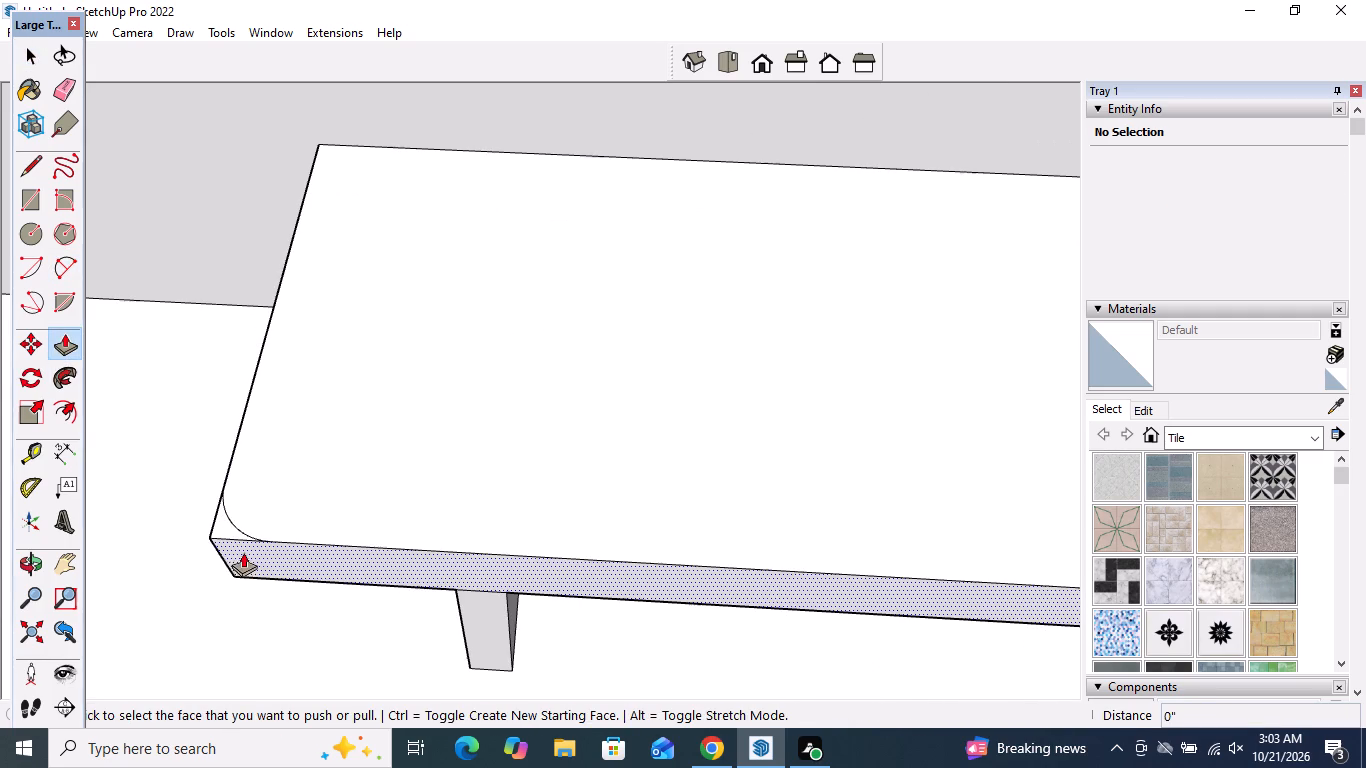
click(223, 522)
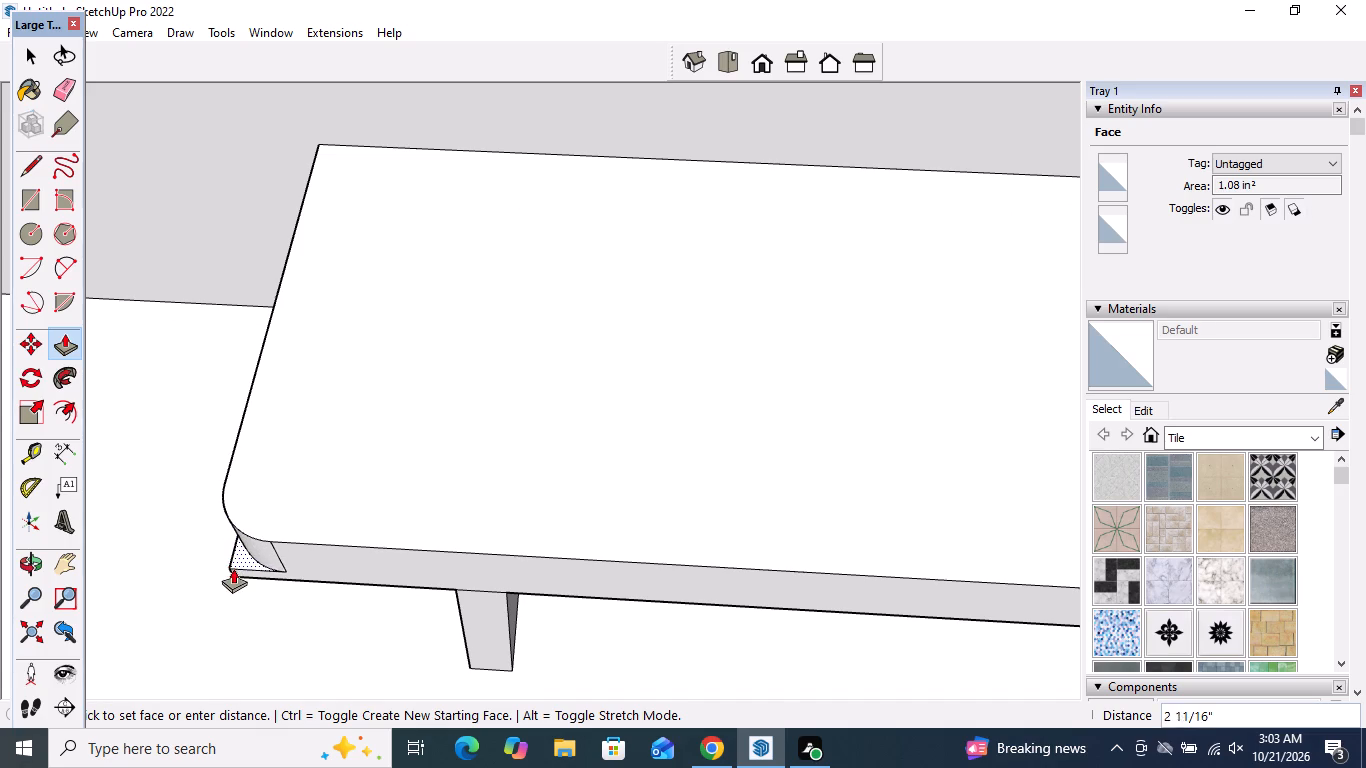
click(234, 570)
scroll(225, 550, down, 11)
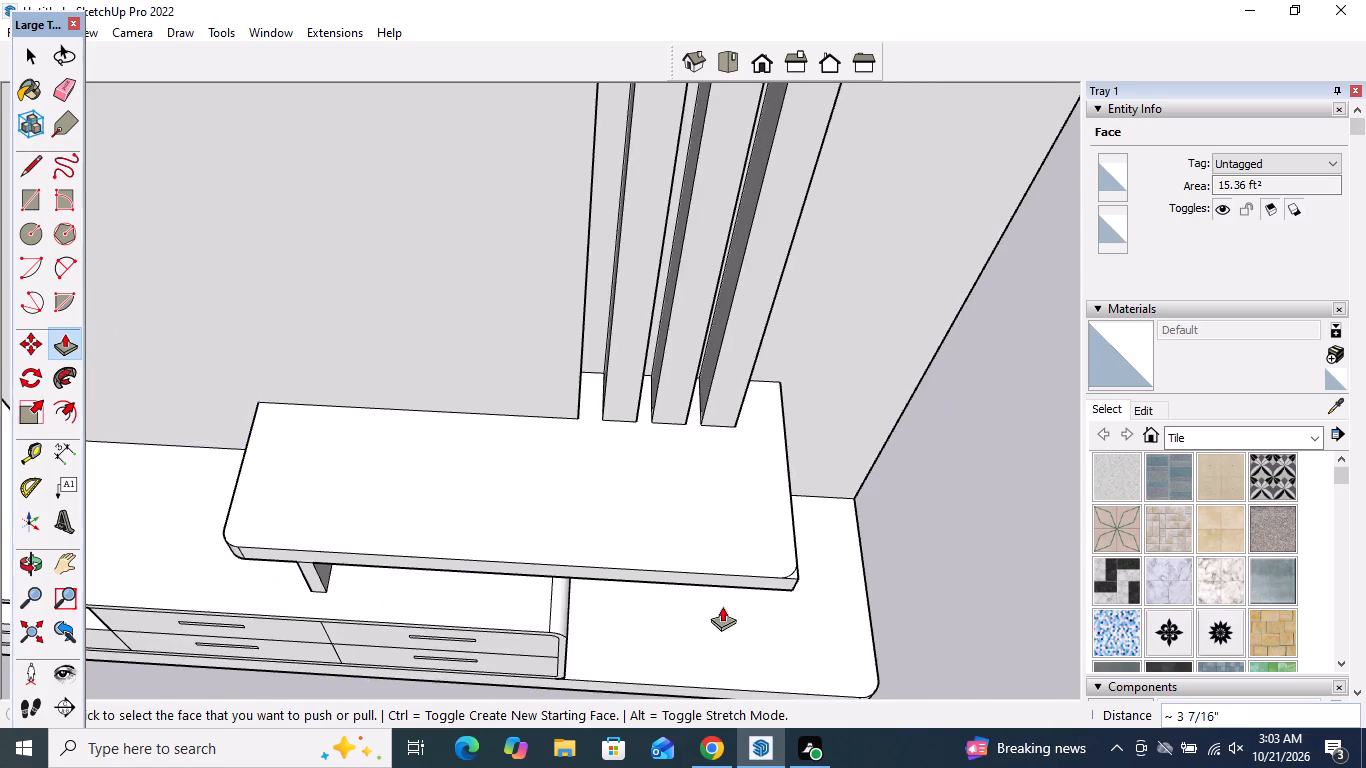
scroll(722, 606, up, 5)
scroll(817, 549, up, 3)
click(883, 543)
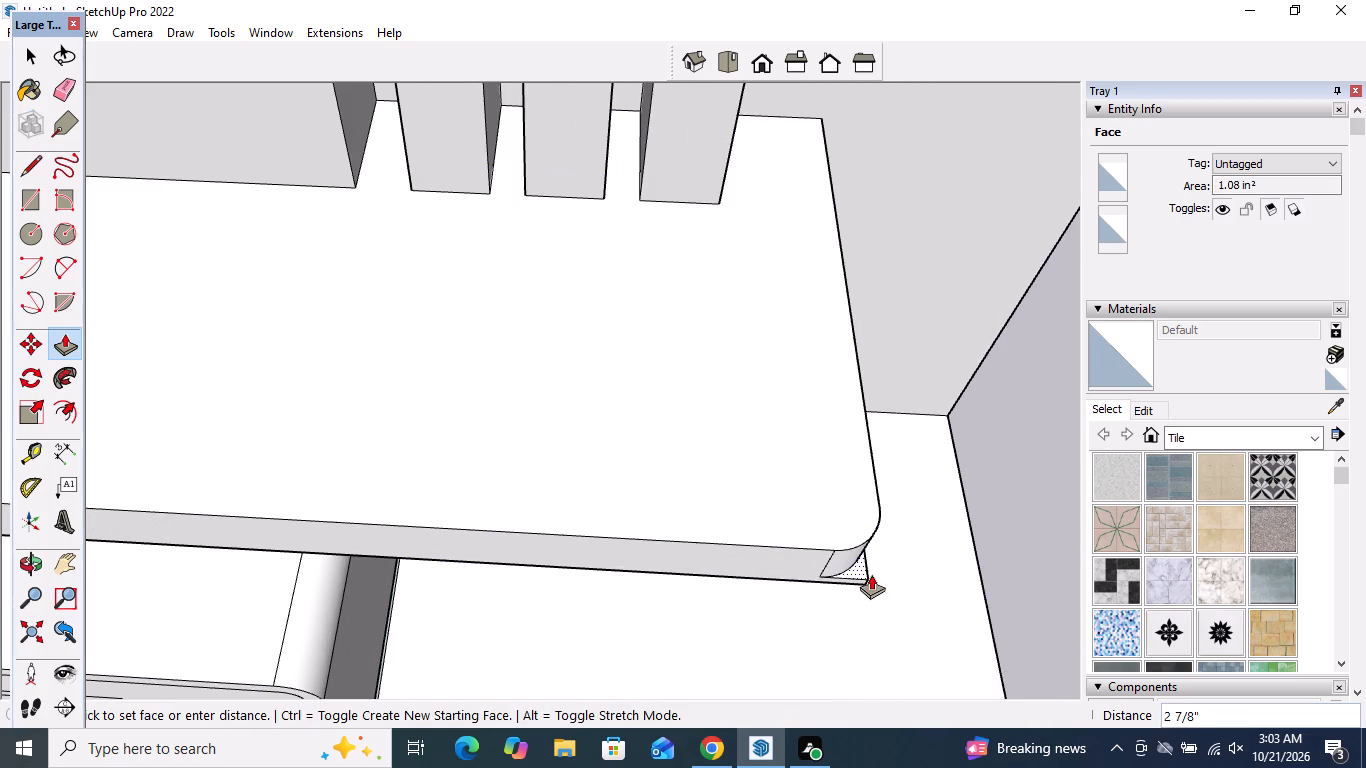
click(864, 577)
scroll(748, 586, down, 5)
scroll(938, 526, down, 5)
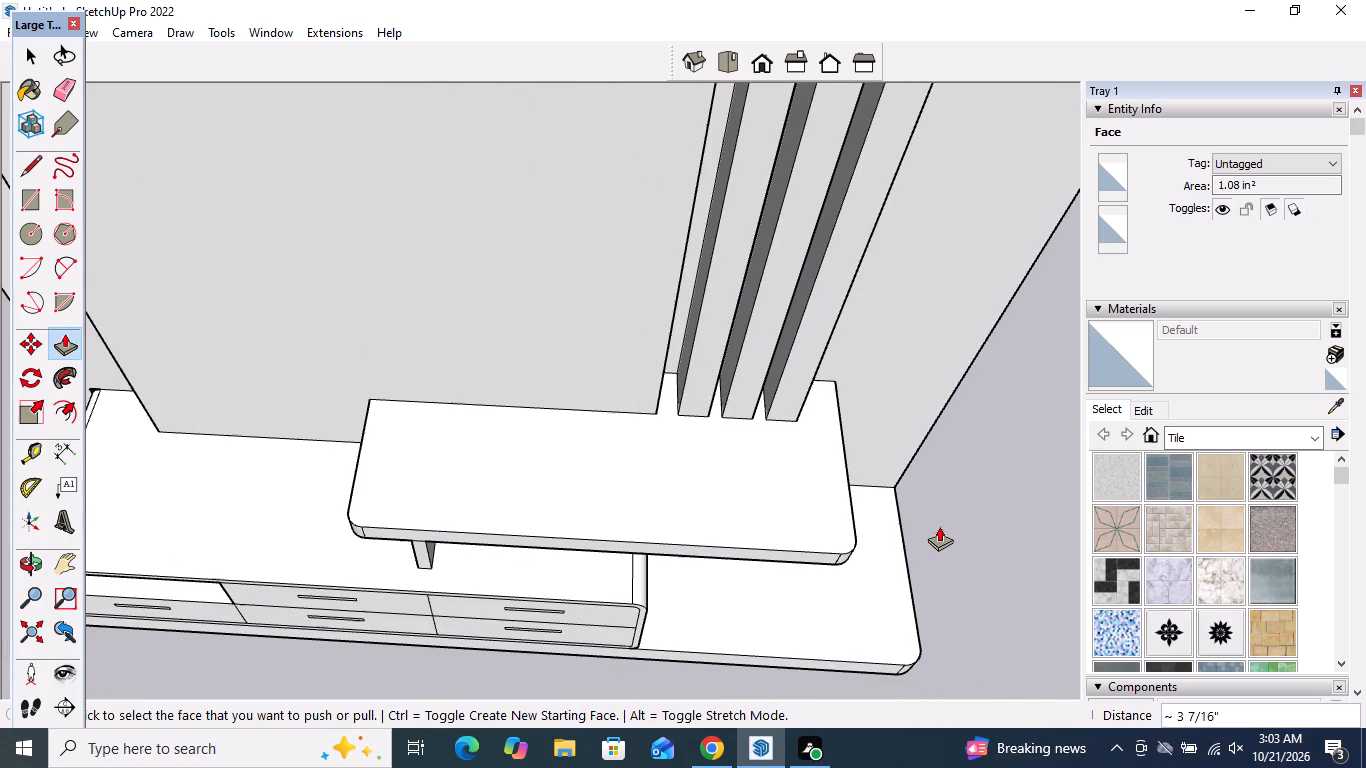
key(space)
click(960, 525)
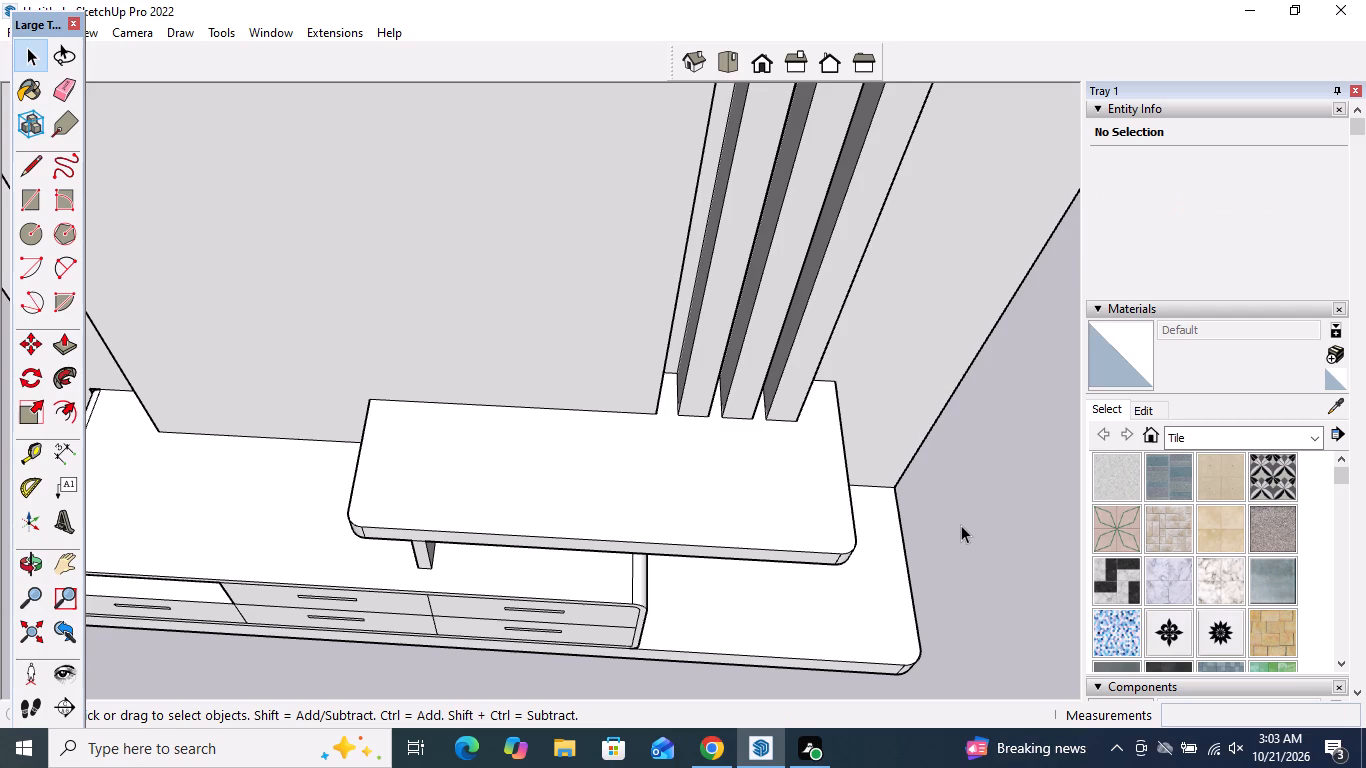
Erase the leftover vertical line on the back wall above the raised panel, beside the first post.
scroll(961, 524, down, 5)
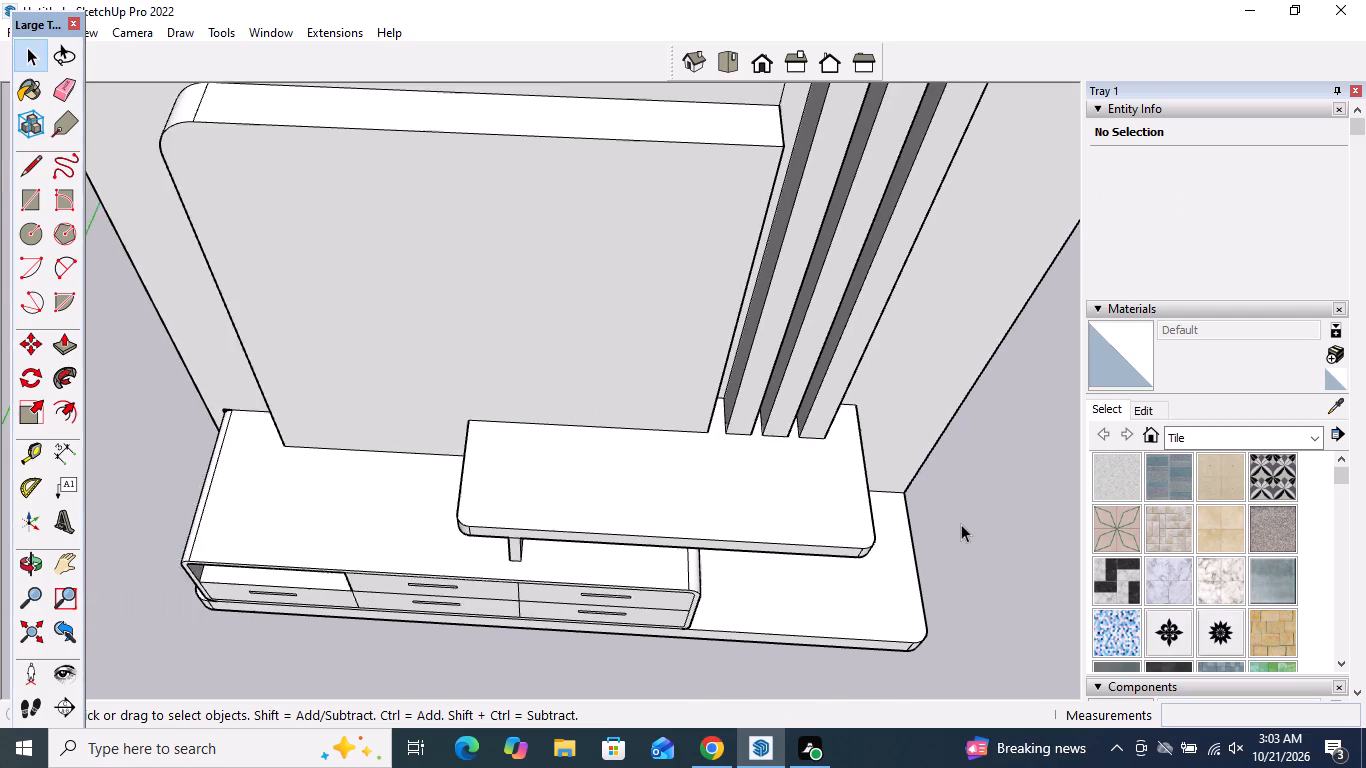
scroll(961, 524, down, 4)
middle_drag(771, 465, 955, 205)
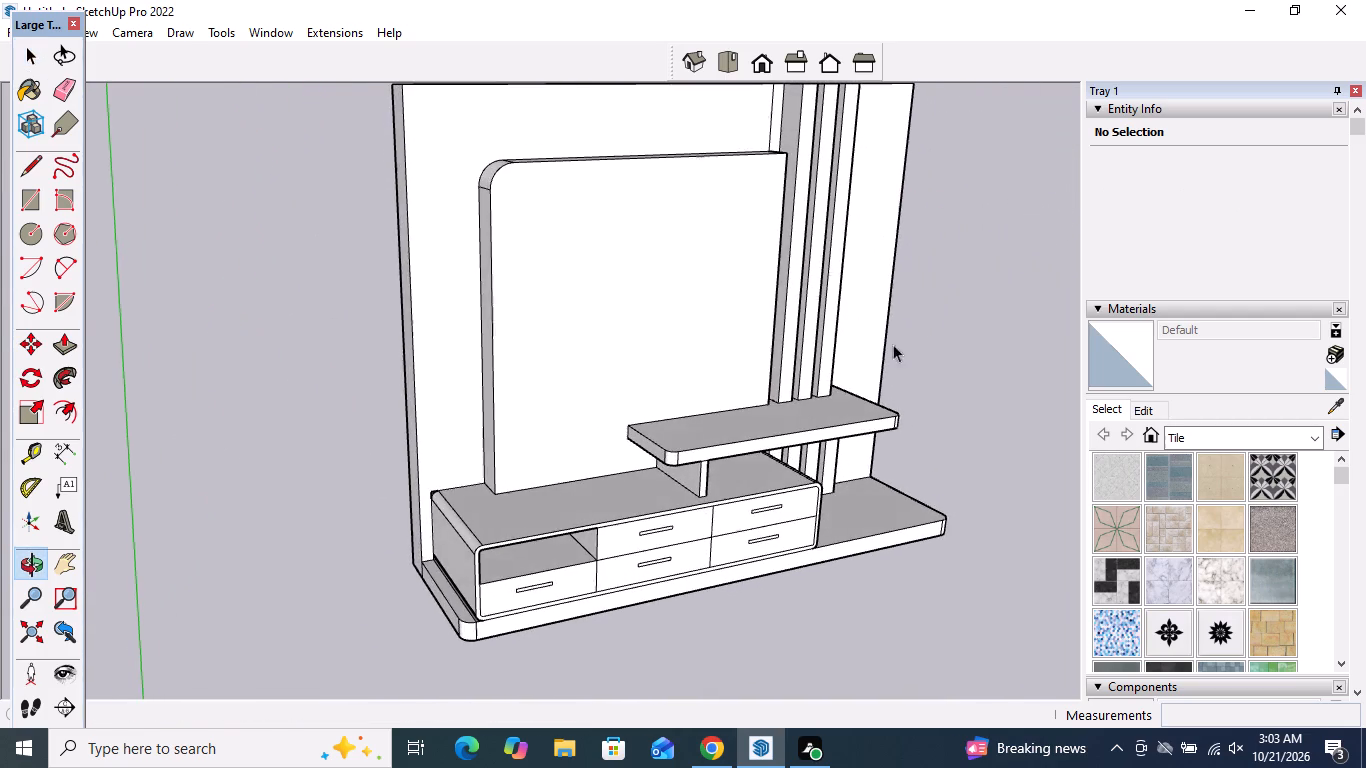
scroll(838, 398, down, 4)
scroll(793, 221, up, 4)
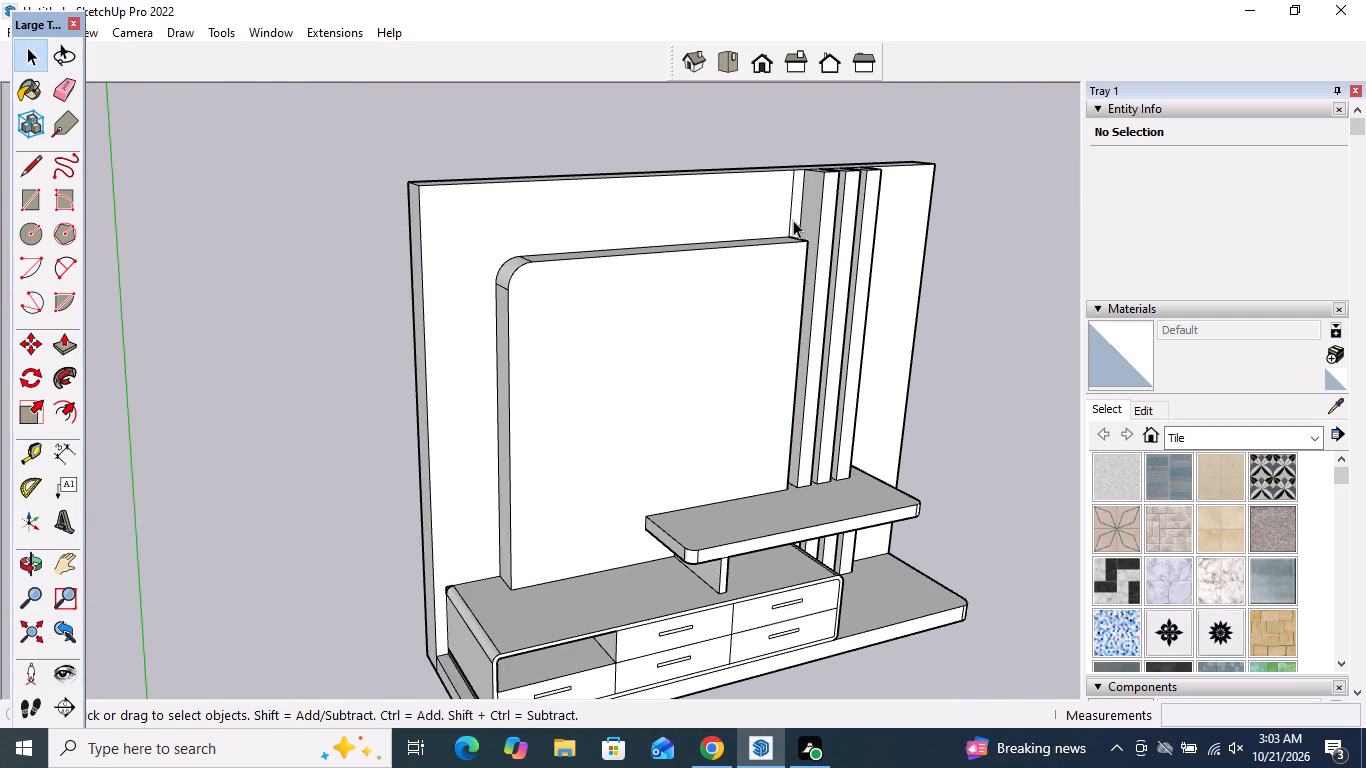
scroll(797, 173, up, 7)
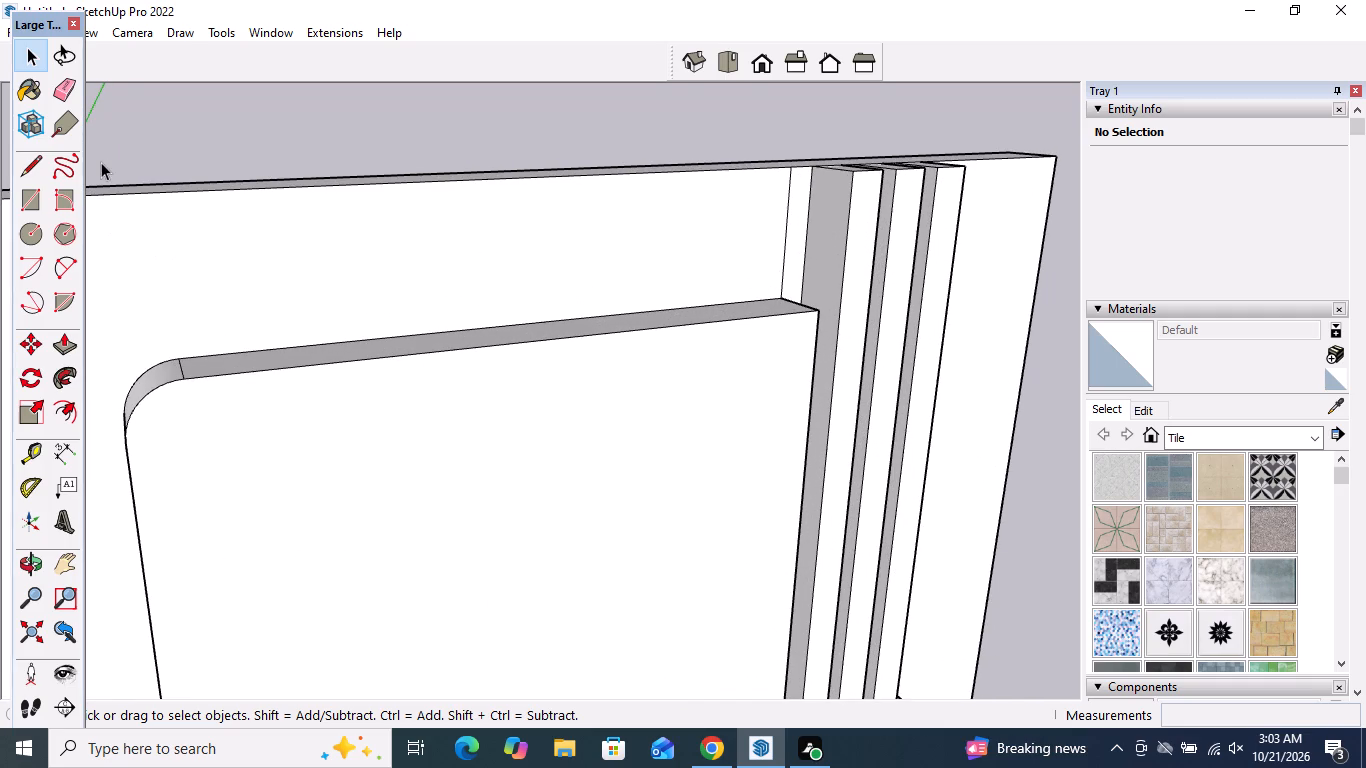
click(60, 87)
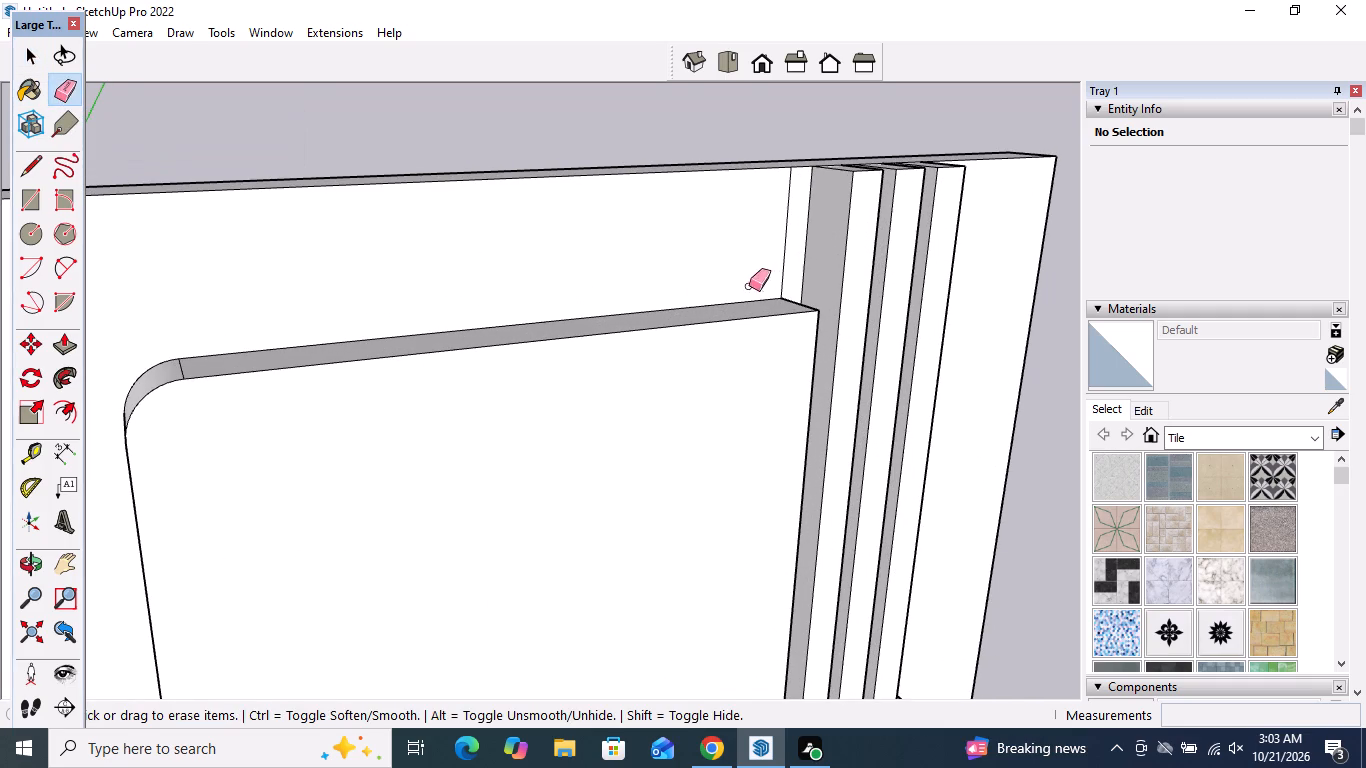
click(783, 262)
scroll(774, 307, down, 4)
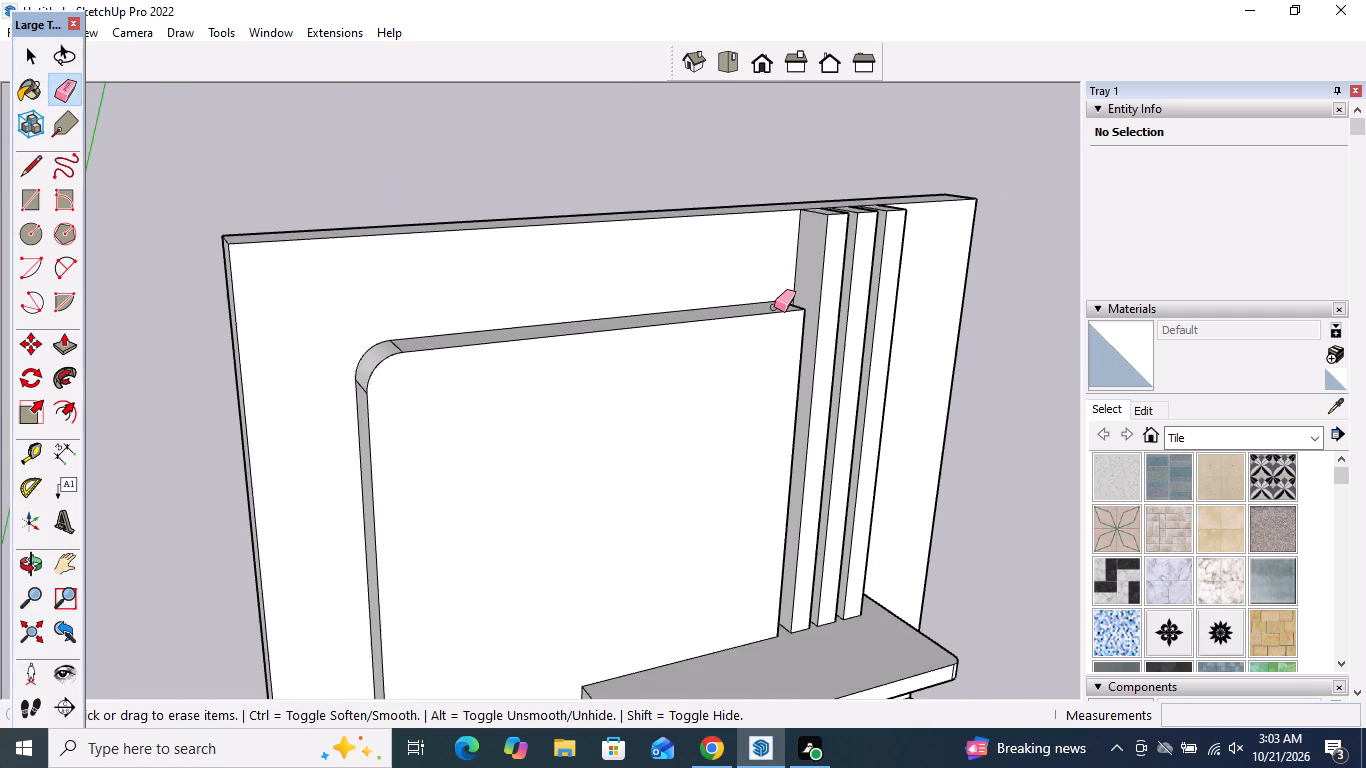
scroll(774, 307, down, 8)
key(space)
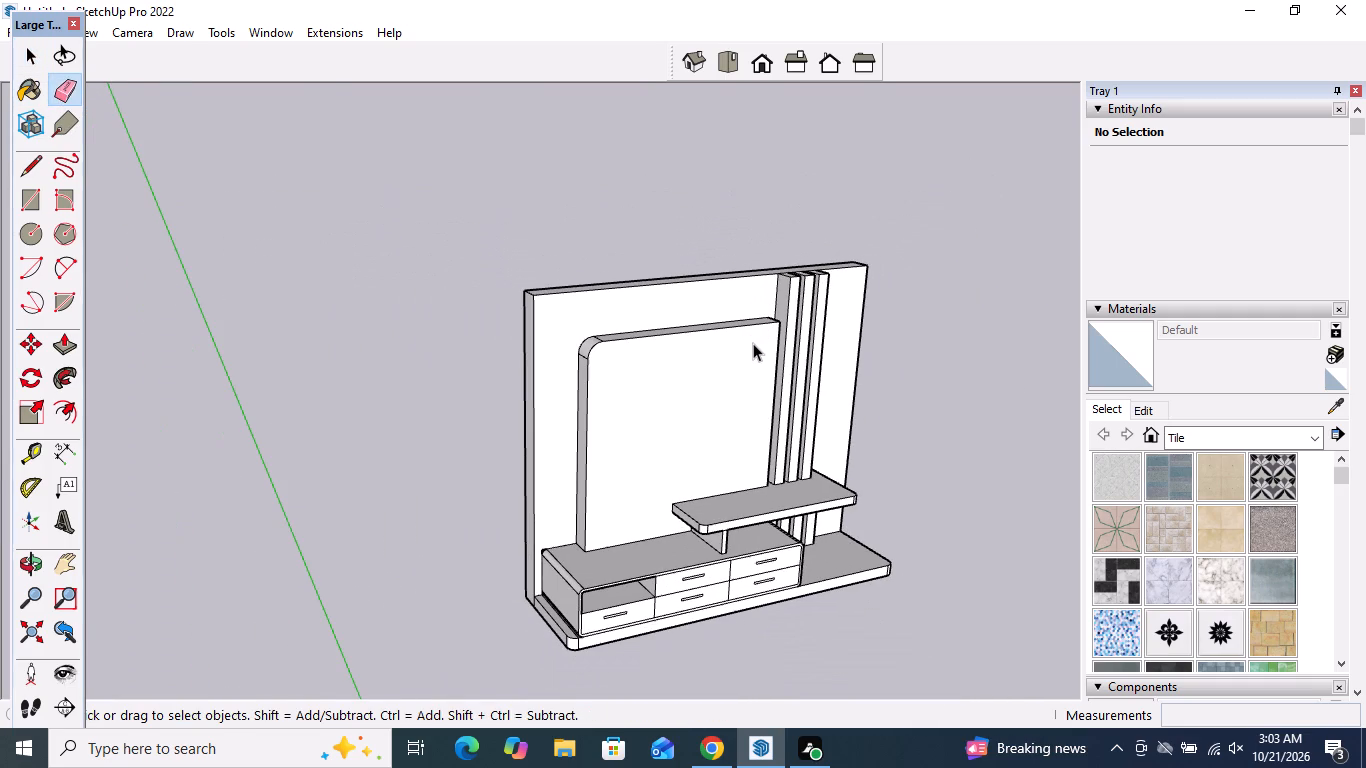
Draw a rectangular strip about 4' 11 5/8" by 4" on the raised panel's upper face, ending at its edge beside the posts.
scroll(753, 343, down, 2)
middle_drag(719, 364, 719, 363)
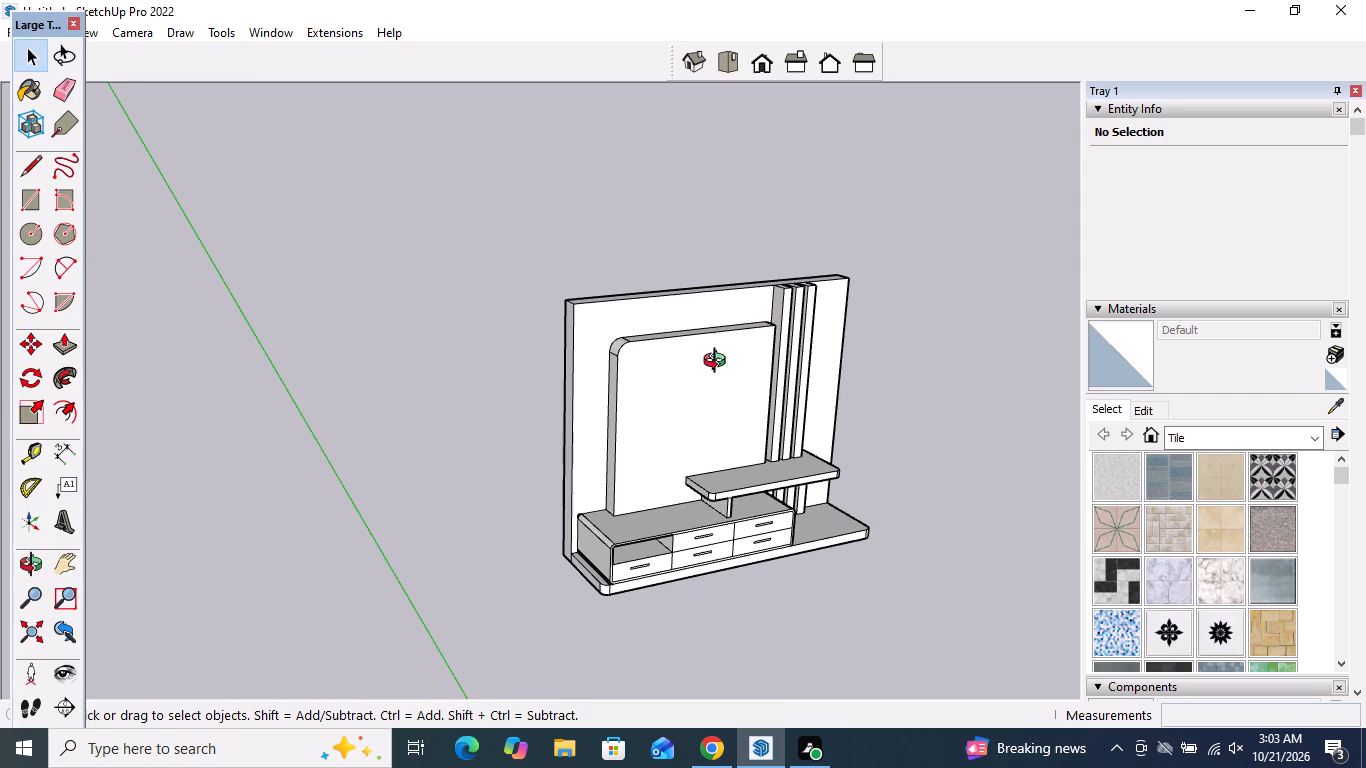
middle_drag(719, 363, 616, 334)
scroll(615, 334, up, 1)
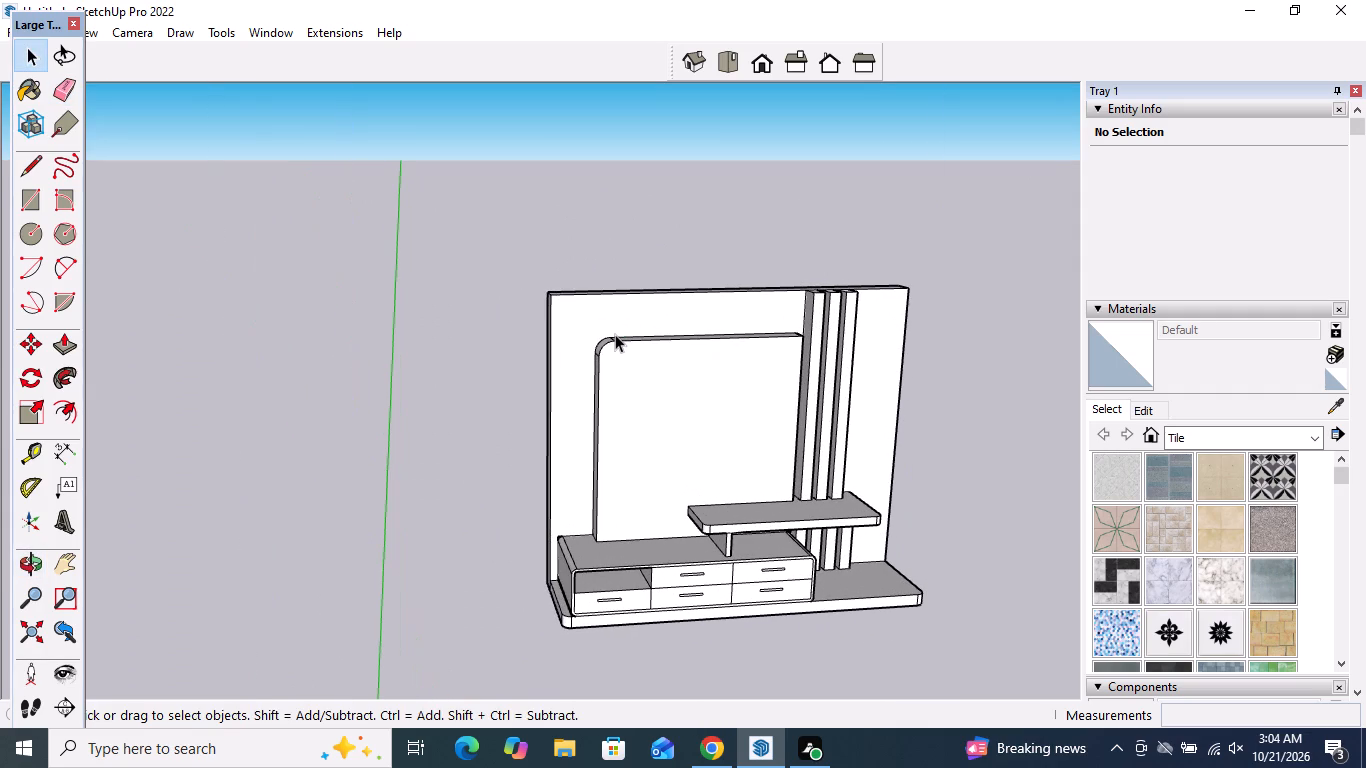
click(26, 197)
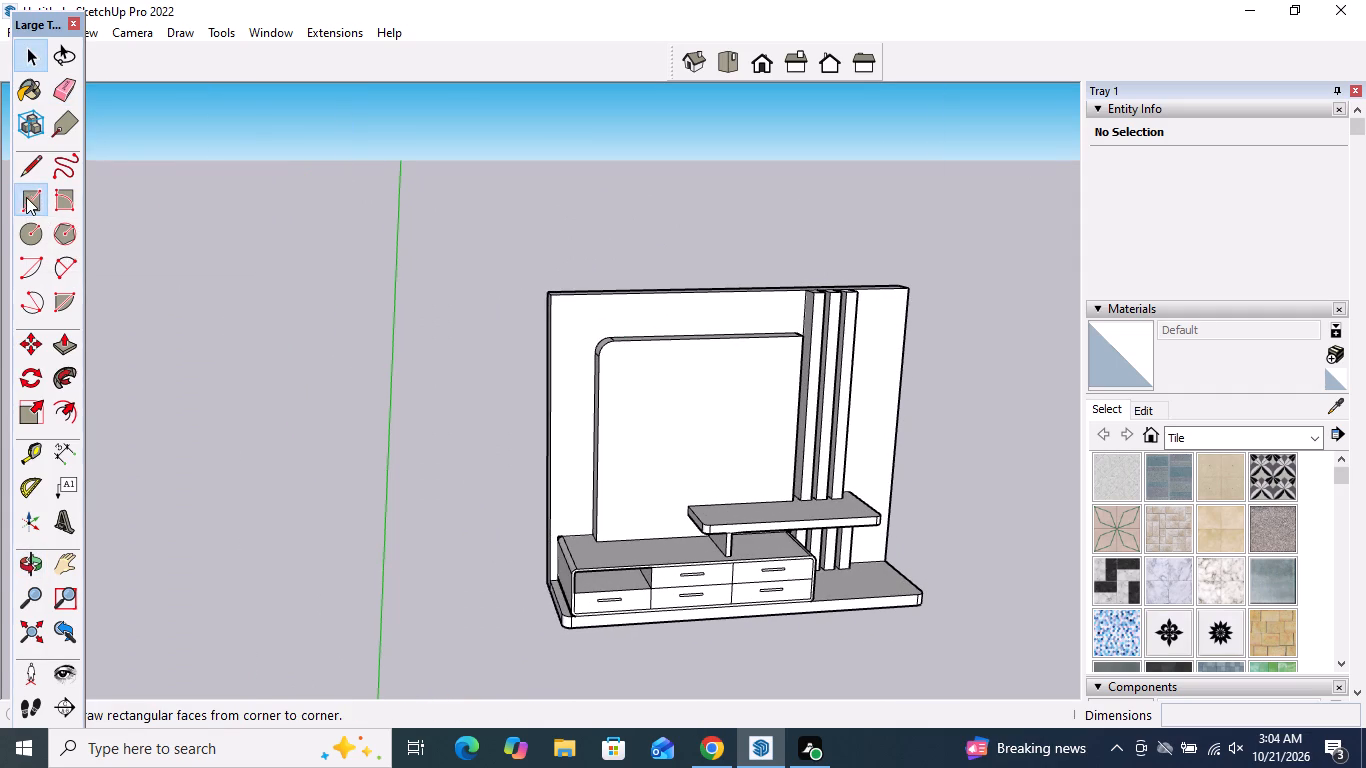
scroll(961, 336, up, 4)
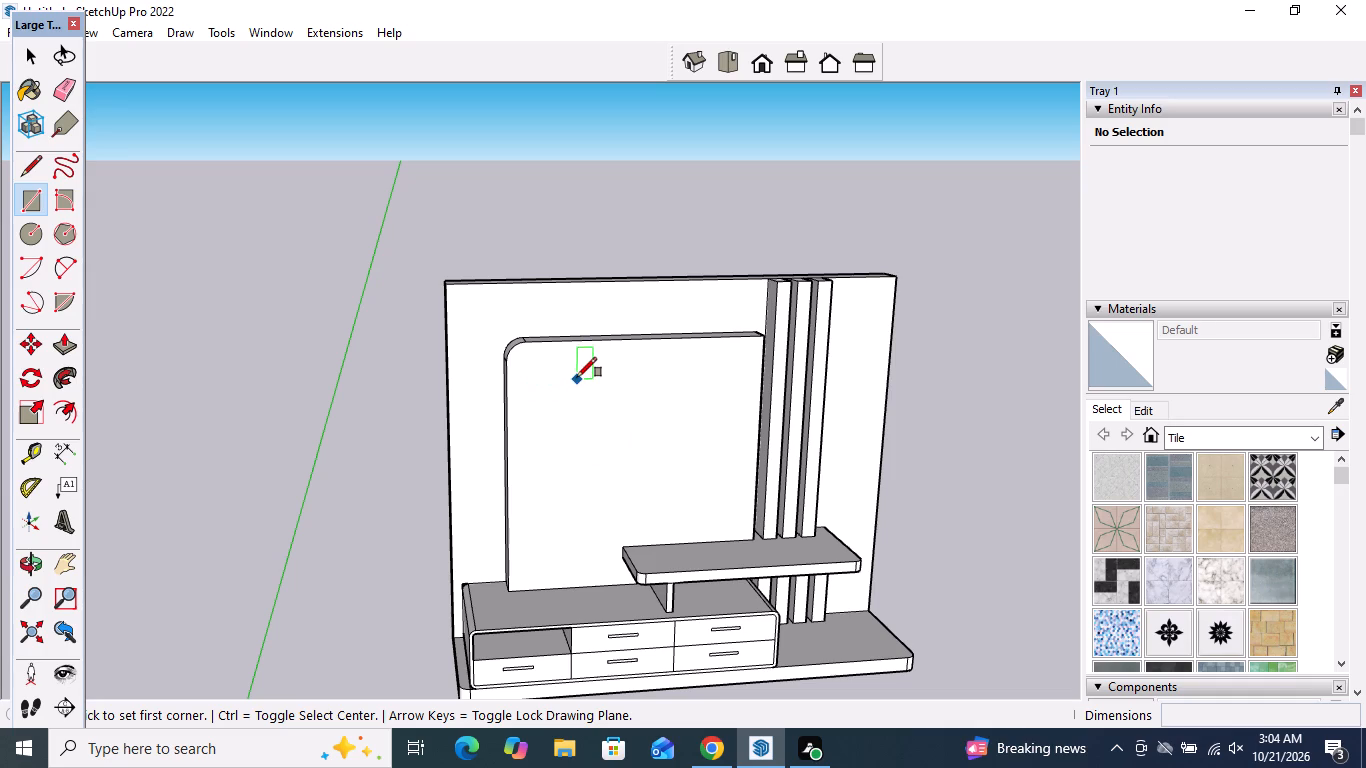
click(570, 375)
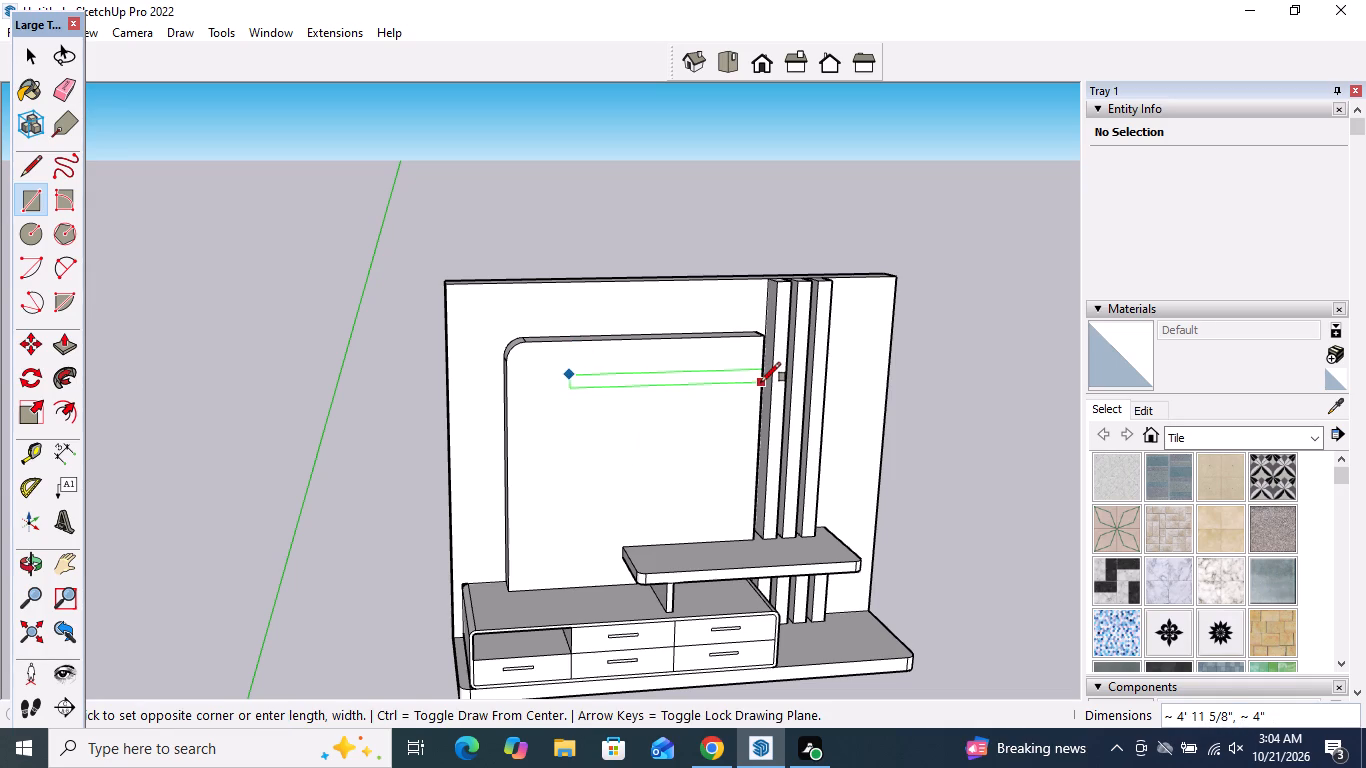
click(761, 382)
key(space)
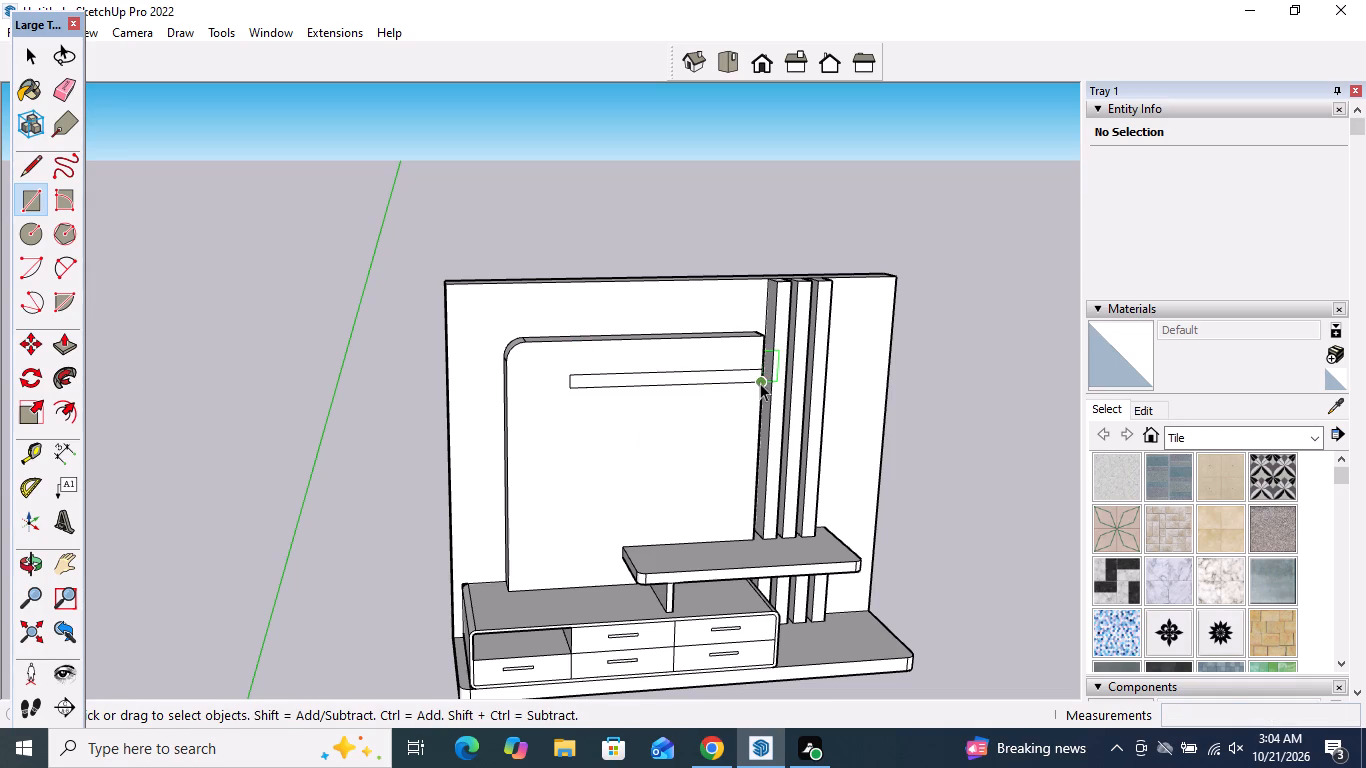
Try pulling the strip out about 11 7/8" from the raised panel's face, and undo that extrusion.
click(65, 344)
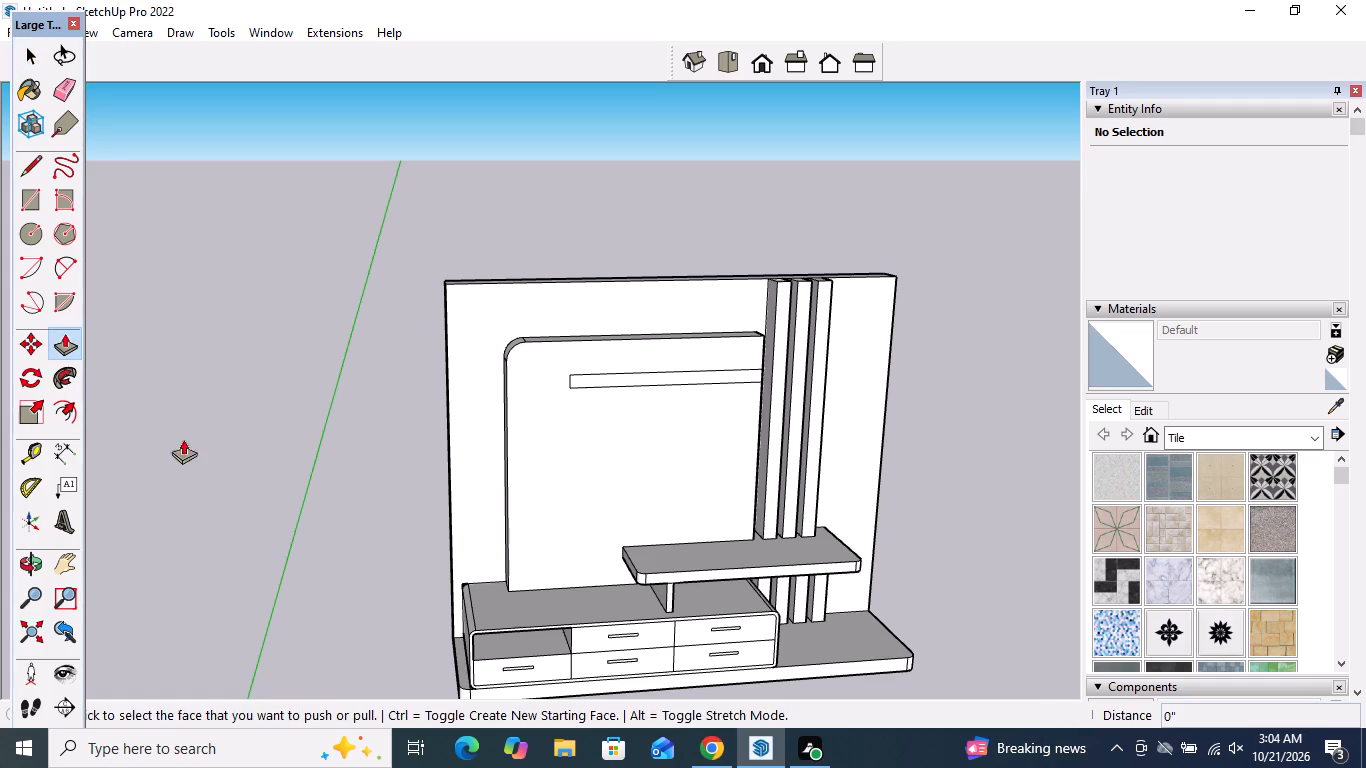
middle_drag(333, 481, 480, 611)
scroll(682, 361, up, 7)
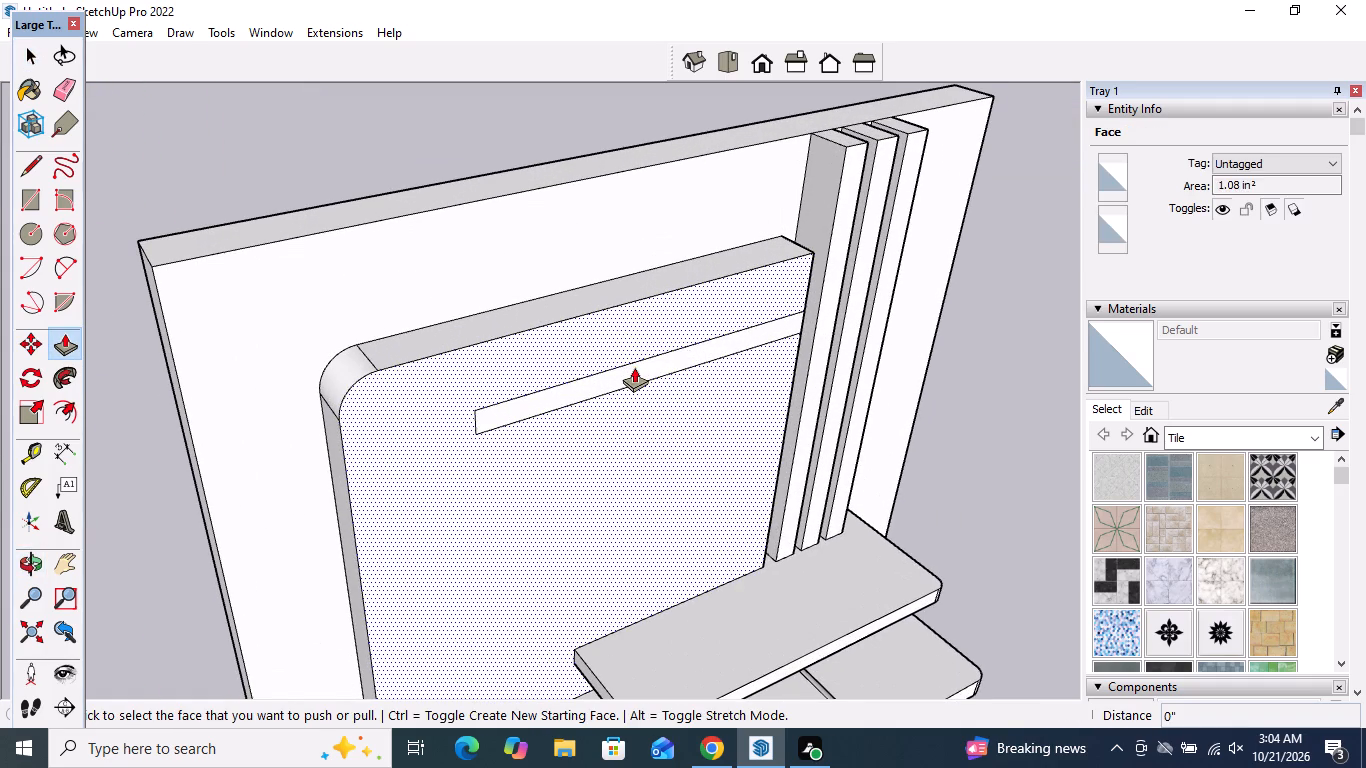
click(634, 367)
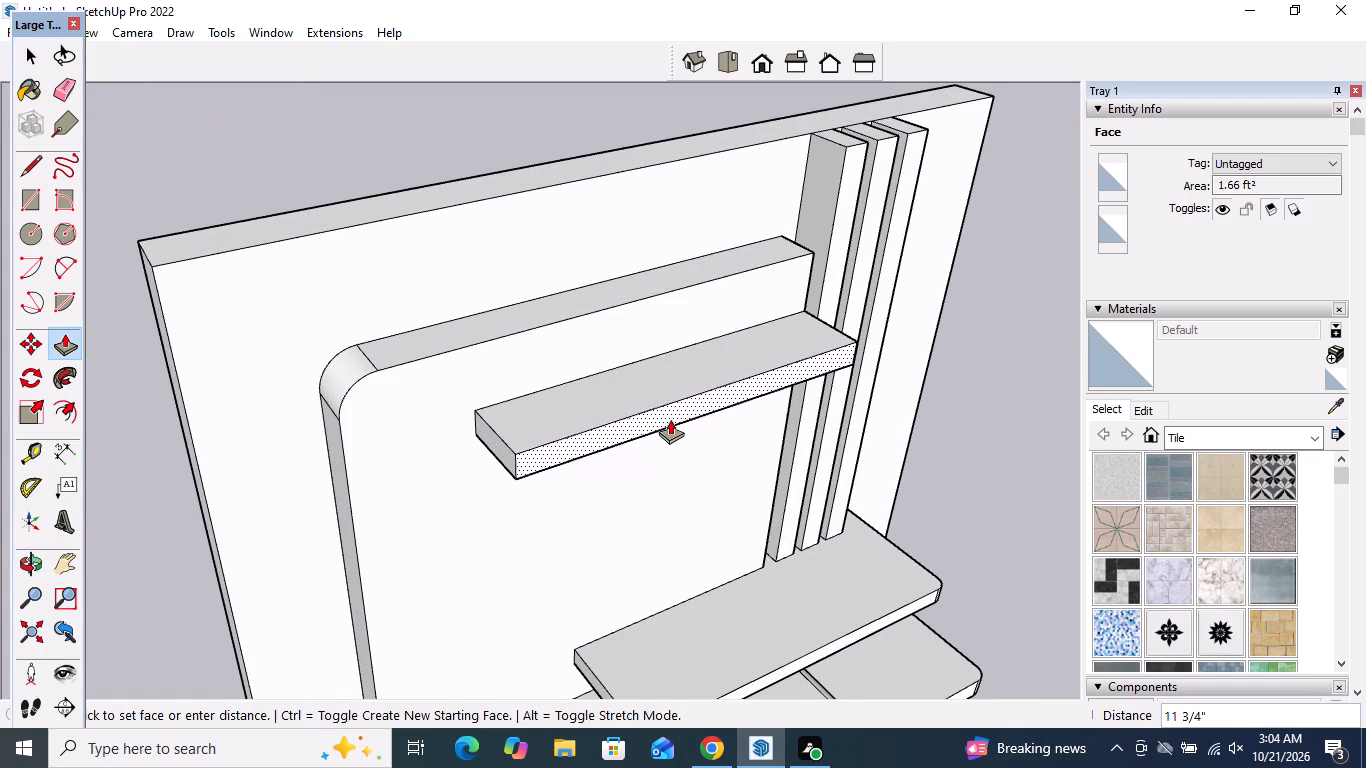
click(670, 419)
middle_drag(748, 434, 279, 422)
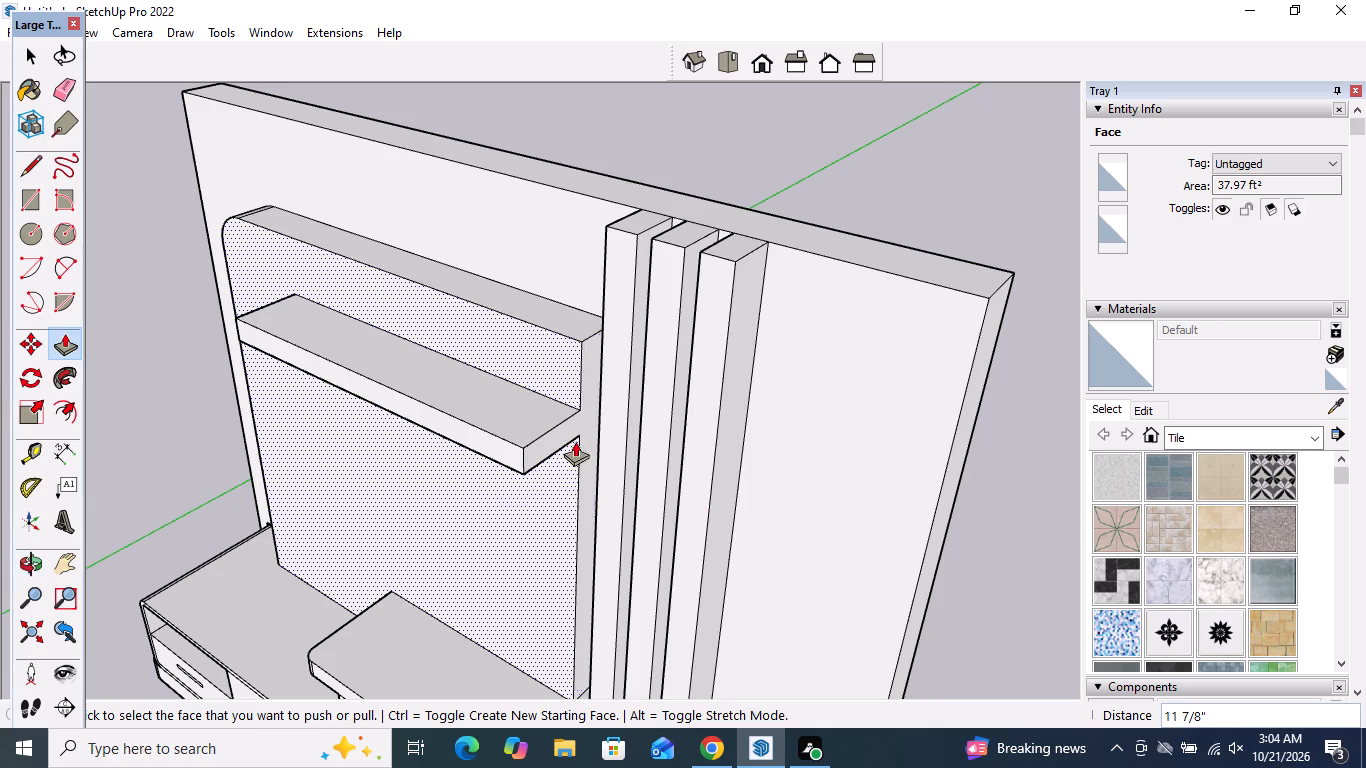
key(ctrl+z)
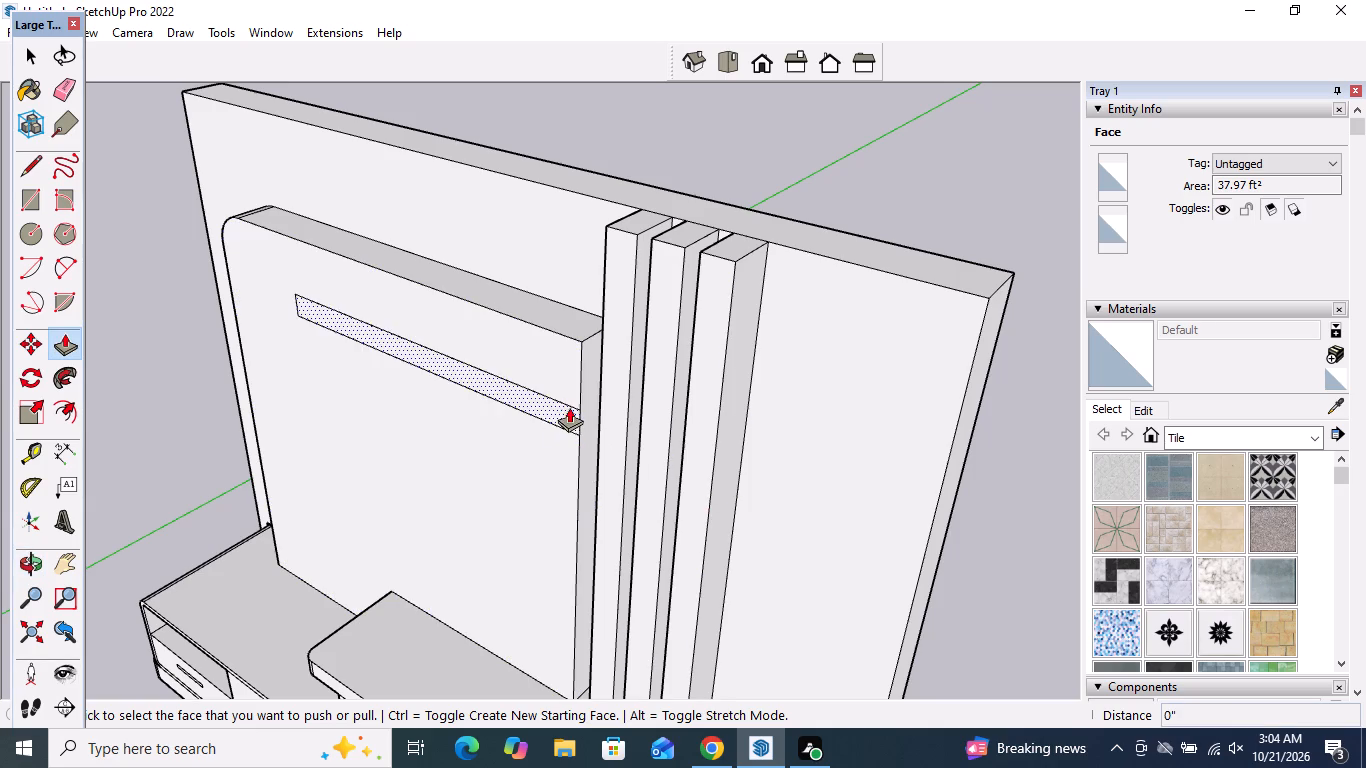
Pull the rectangular strip out about 1' 1 7/16" from the raised panel to form an upper shelf.
click(563, 408)
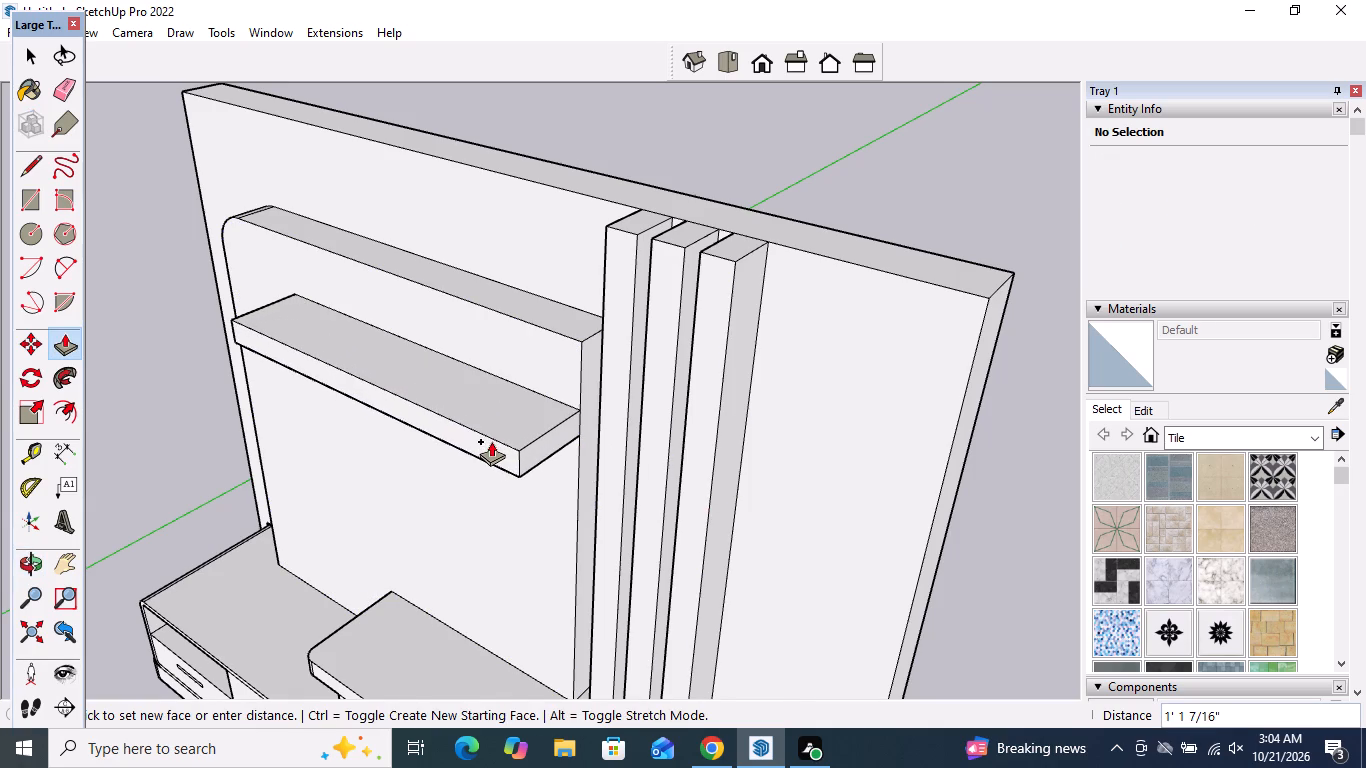
click(490, 442)
Extend the upper shelf's end face about 1' 8 1/2" across the posts to the outer edge of the third post.
click(552, 439)
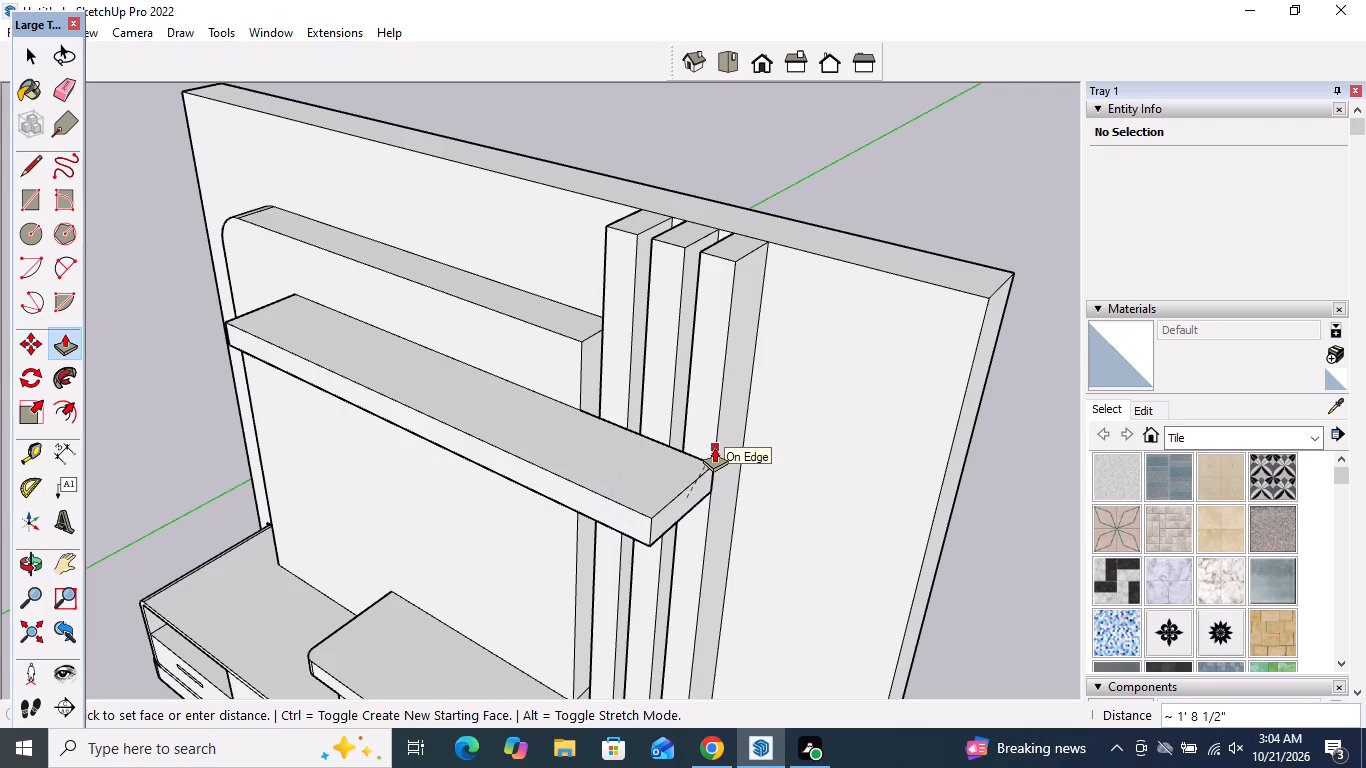
click(714, 447)
Extend the upper shelf's back face about 7 9/16" into the gap between the raised panel and the first post.
middle_drag(674, 418, 611, 558)
scroll(541, 546, up, 5)
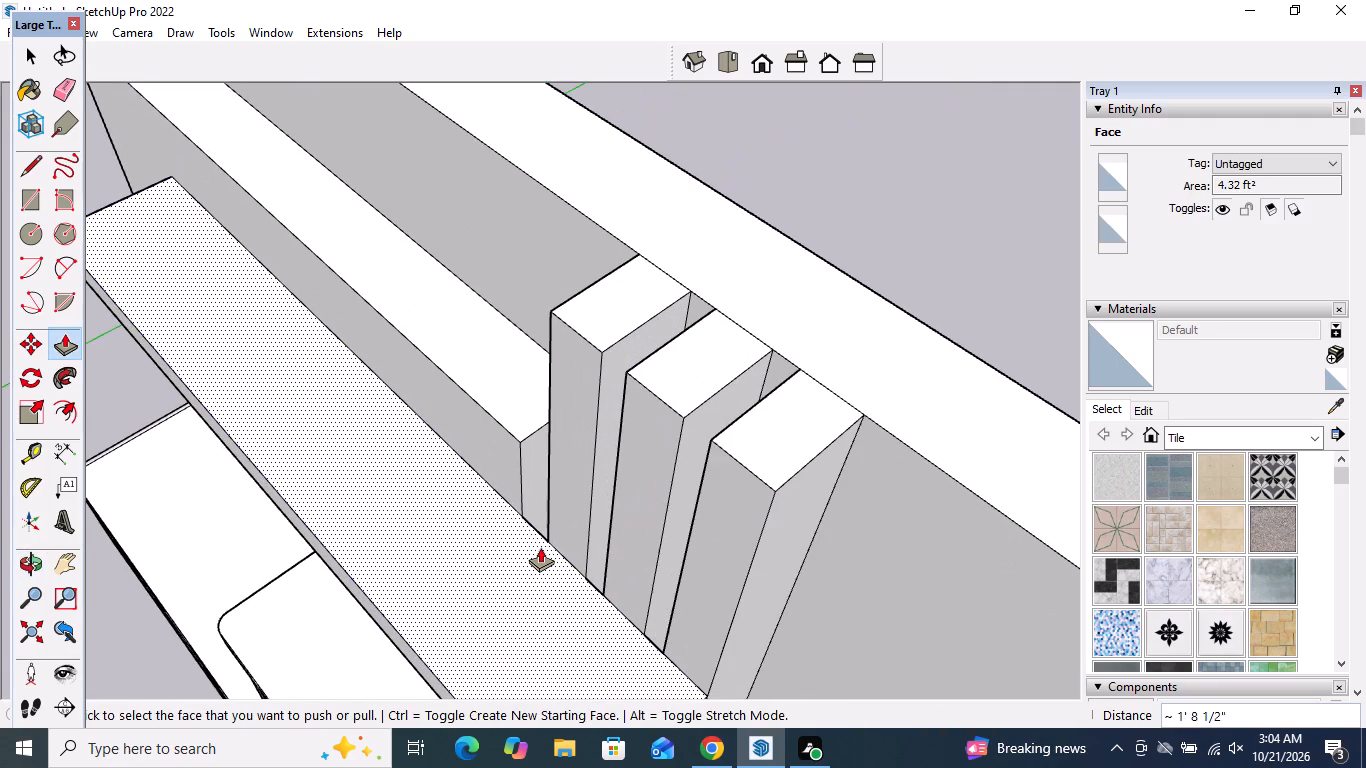
scroll(560, 517, up, 4)
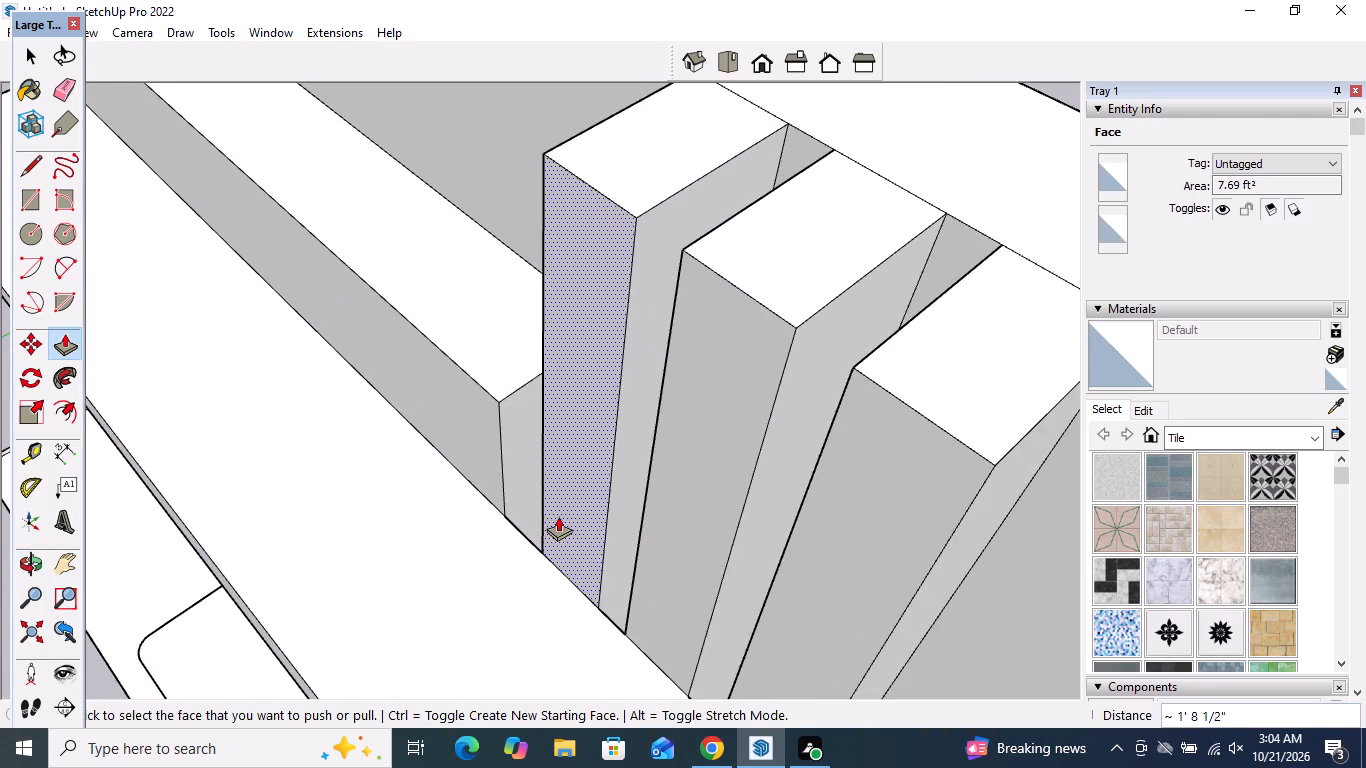
scroll(533, 516, up, 4)
middle_drag(528, 516, 585, 756)
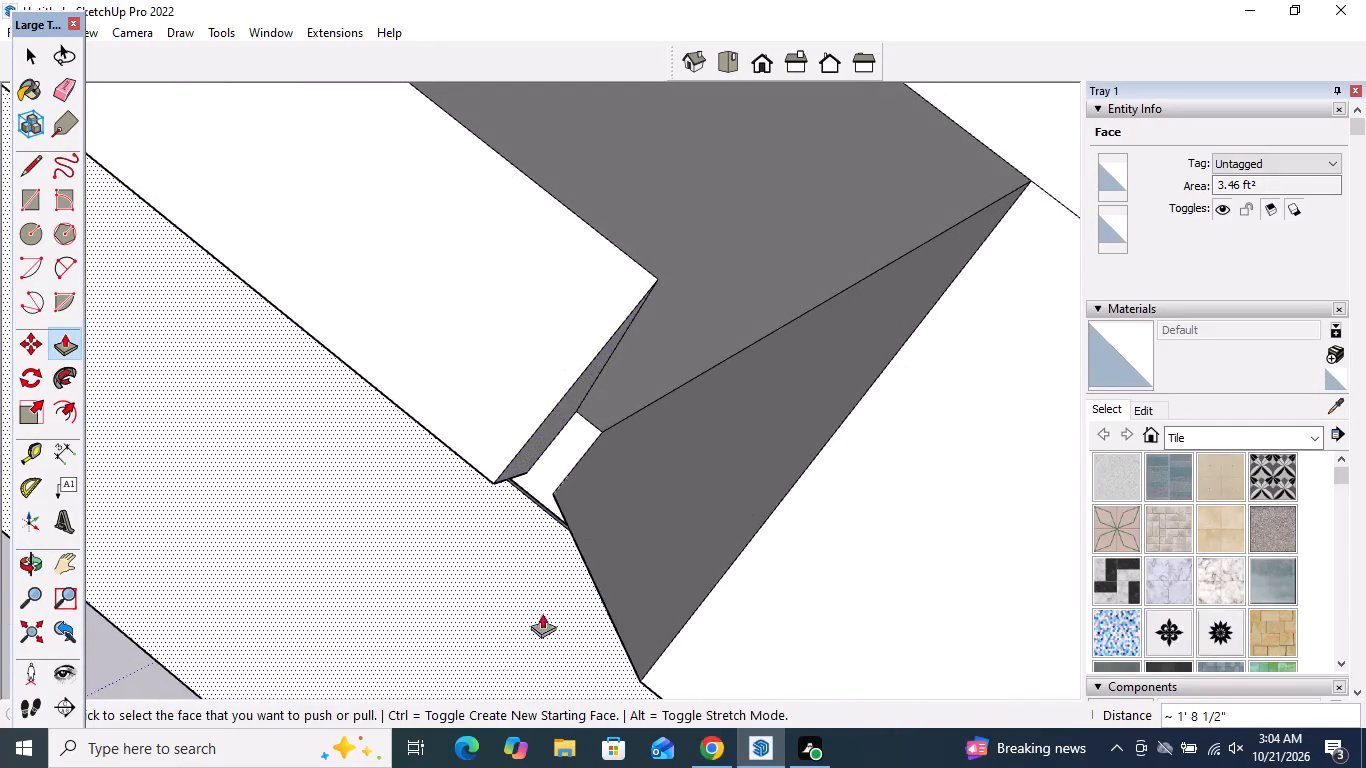
middle_drag(570, 504, 550, 512)
scroll(545, 520, up, 4)
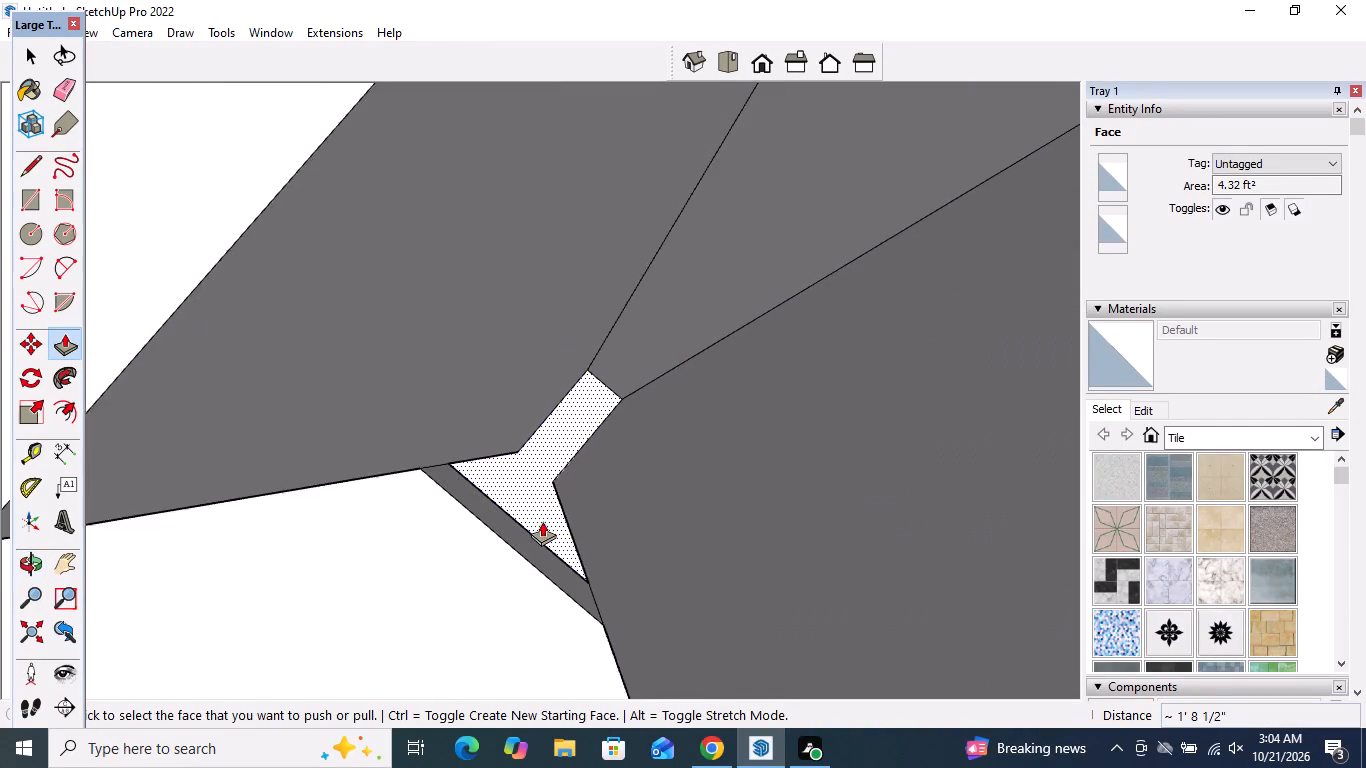
scroll(542, 521, up, 3)
scroll(525, 533, down, 3)
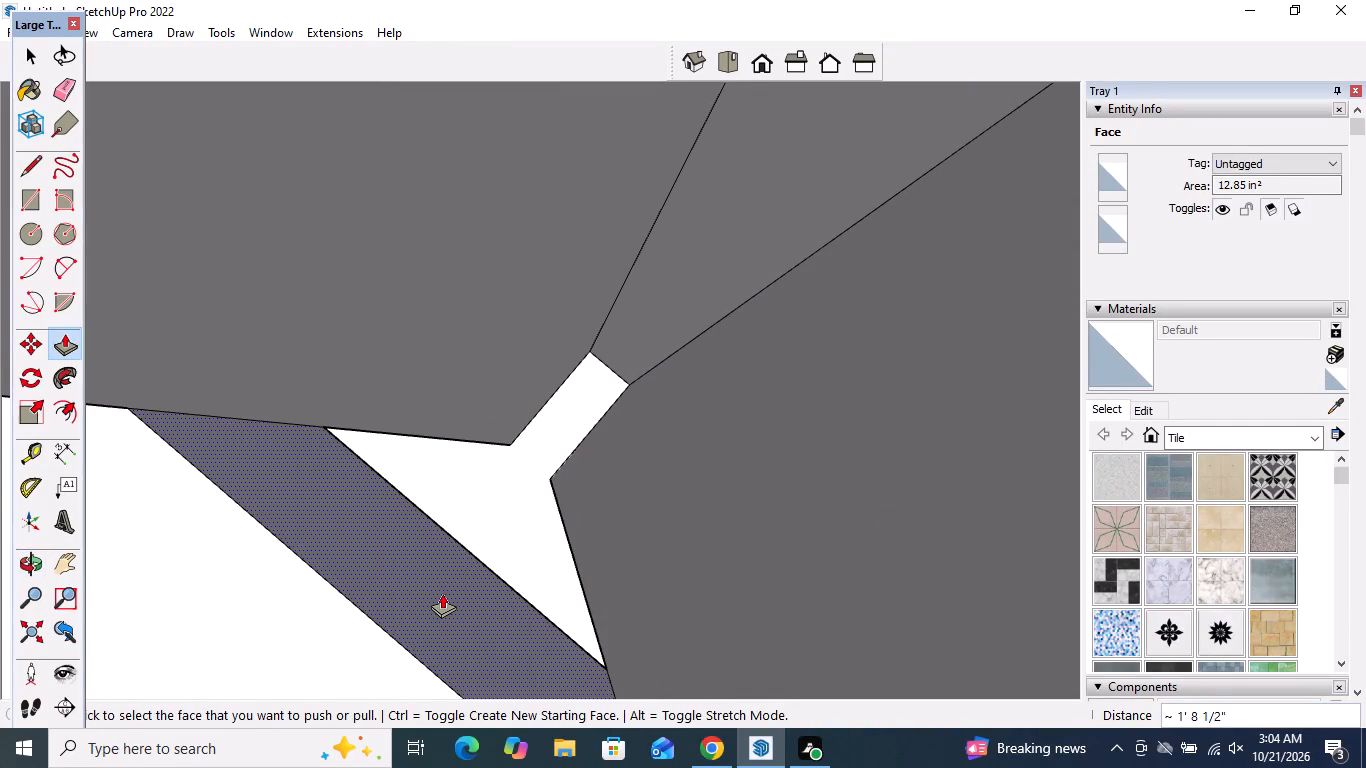
click(441, 593)
scroll(822, 201, down, 2)
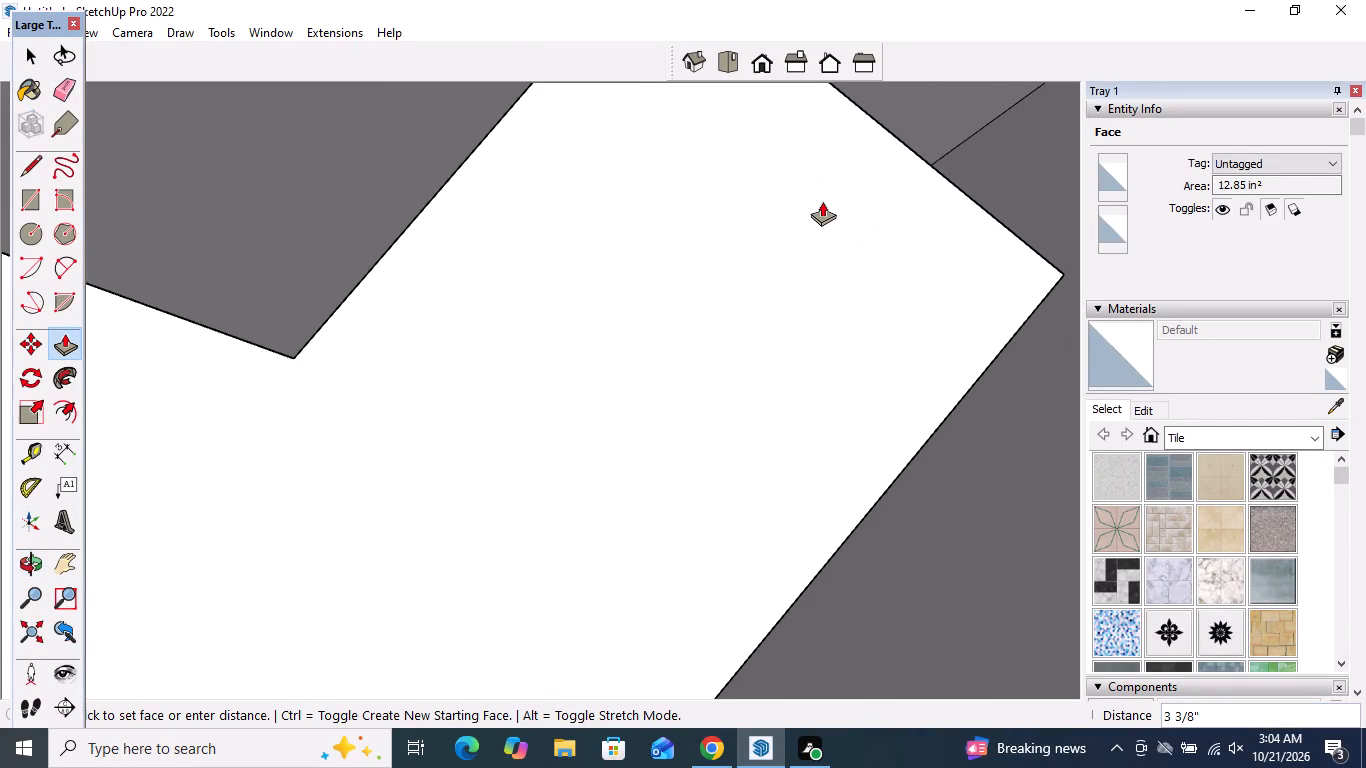
scroll(822, 201, down, 5)
scroll(888, 117, down, 11)
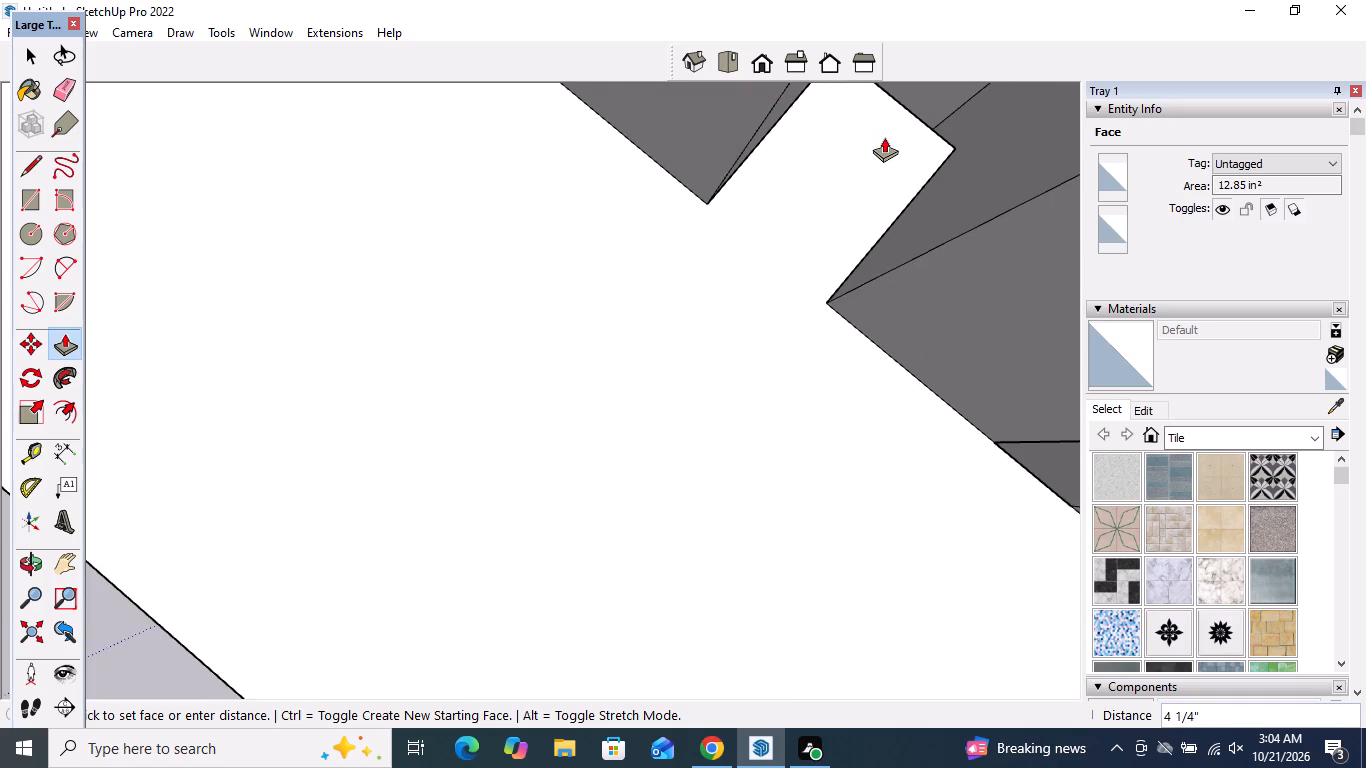
scroll(884, 137, down, 12)
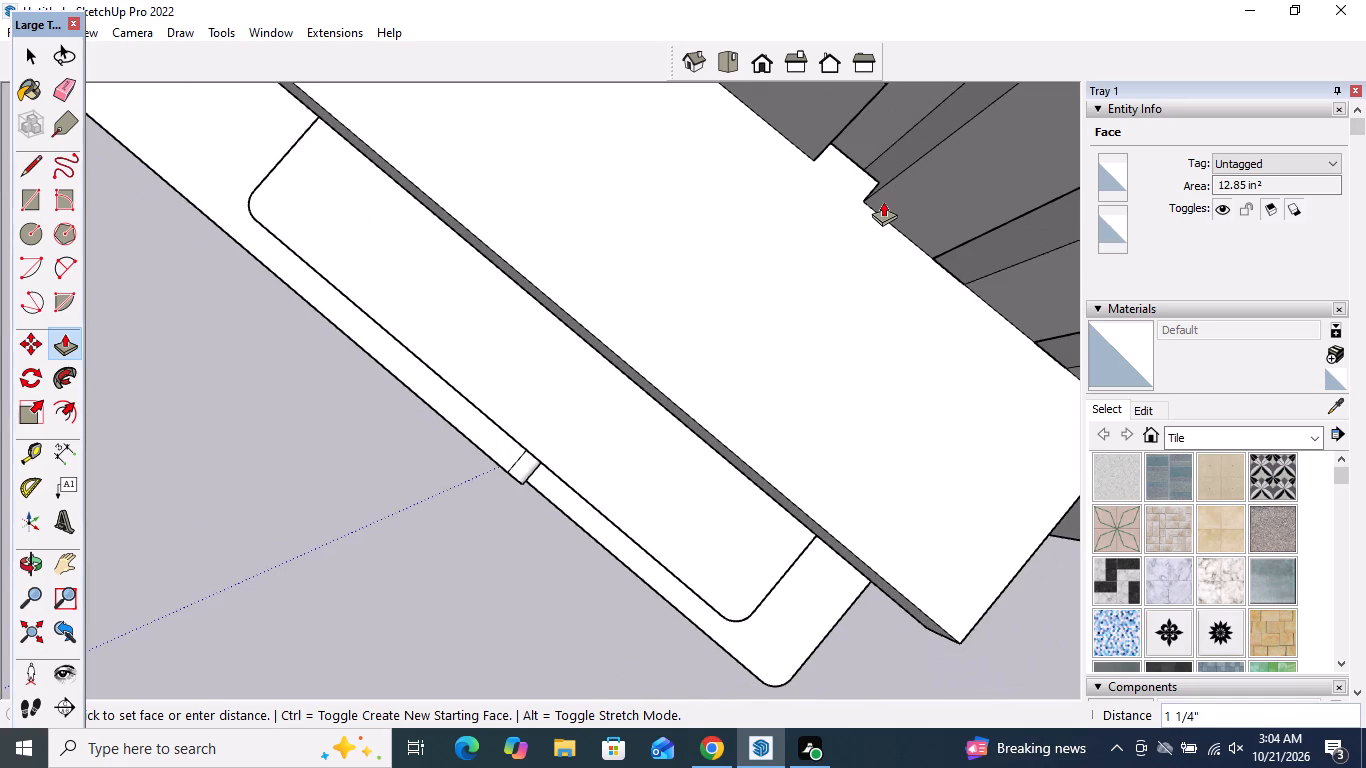
scroll(882, 202, down, 1)
middle_drag(882, 202, 765, 328)
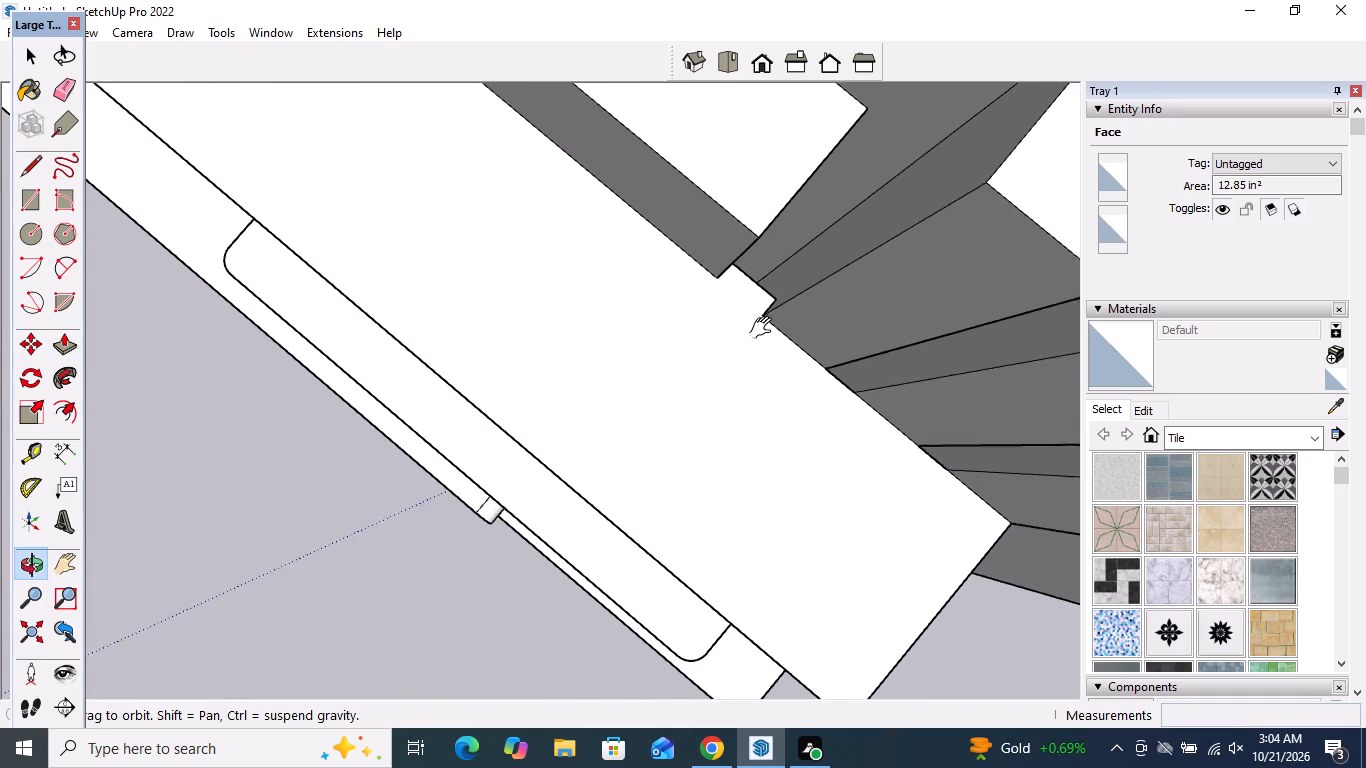
middle_drag(765, 328, 703, 376)
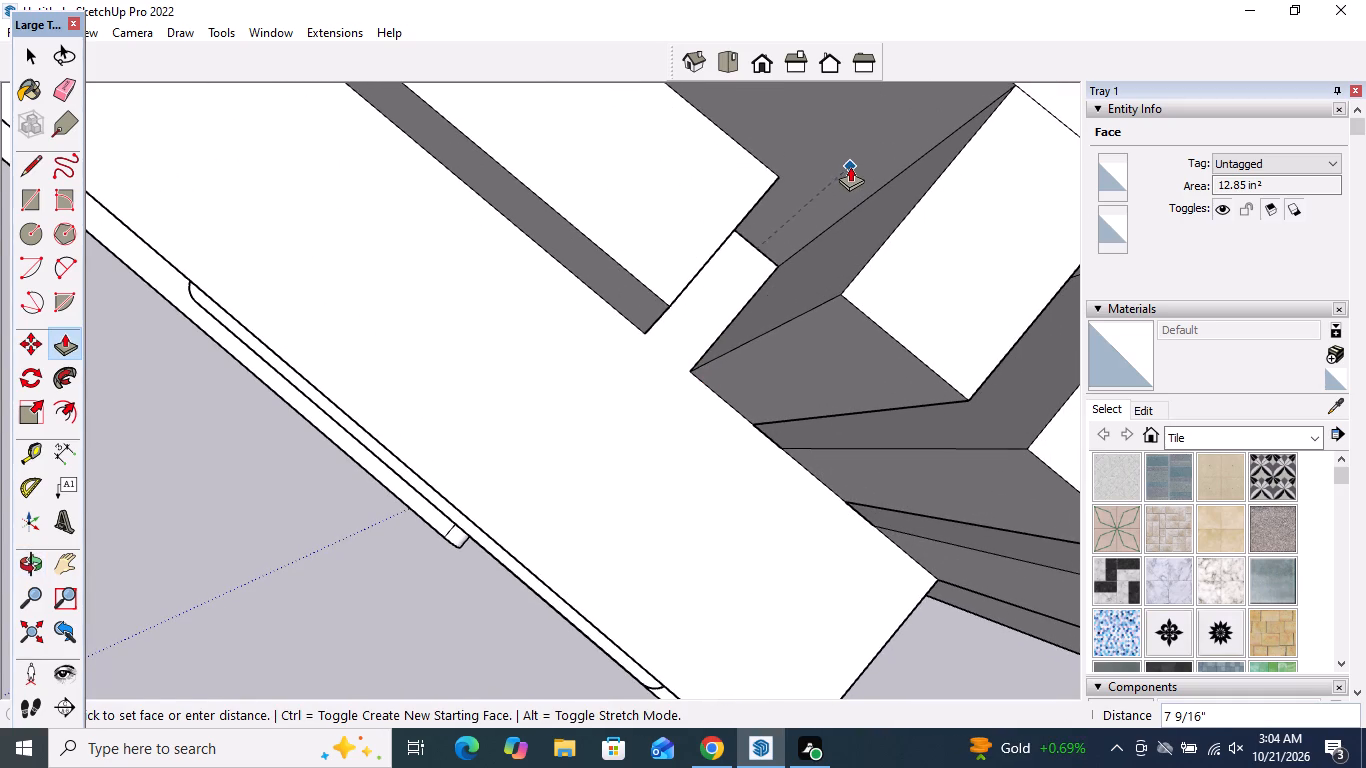
click(850, 166)
Extend the upper shelf's back face about 10 5/8" into the gap between the first and second posts.
middle_drag(845, 343, 695, 313)
scroll(695, 313, down, 4)
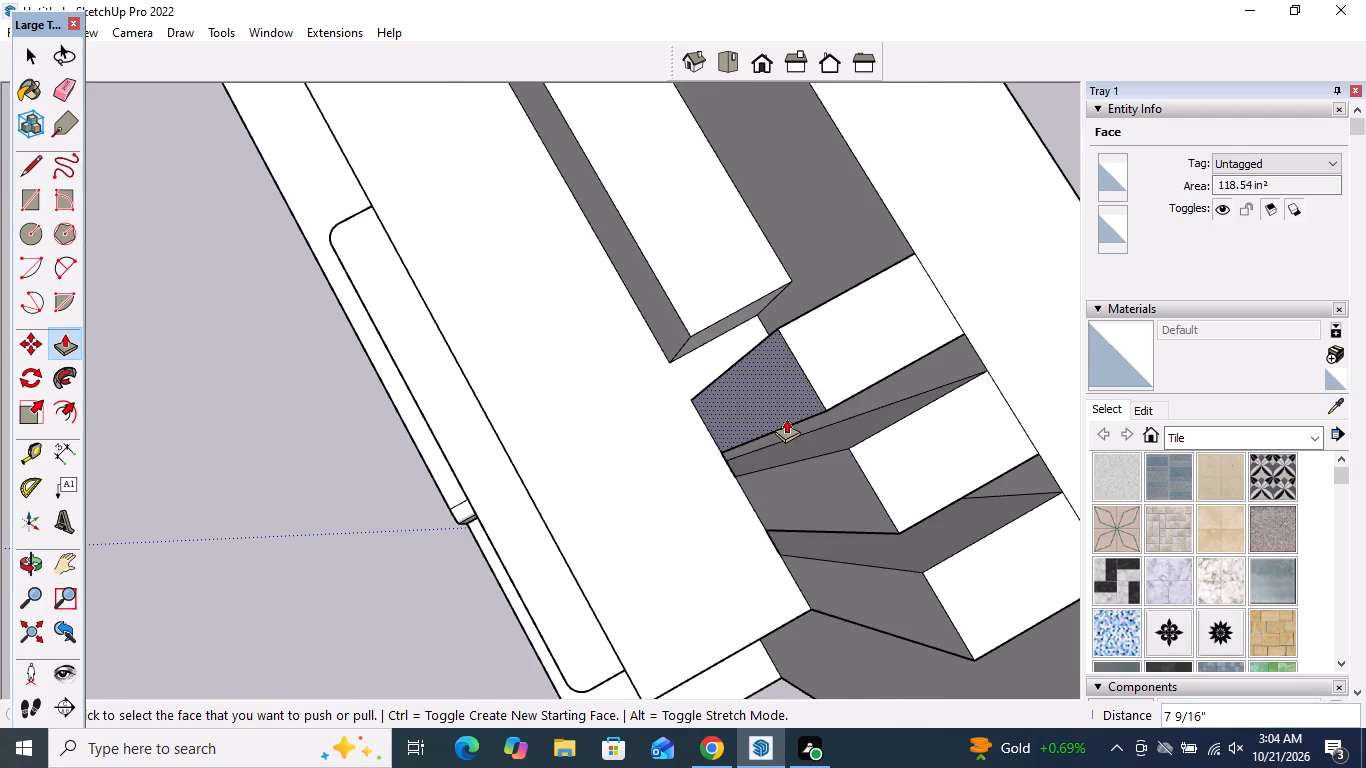
scroll(786, 420, up, 8)
middle_drag(781, 463, 692, 471)
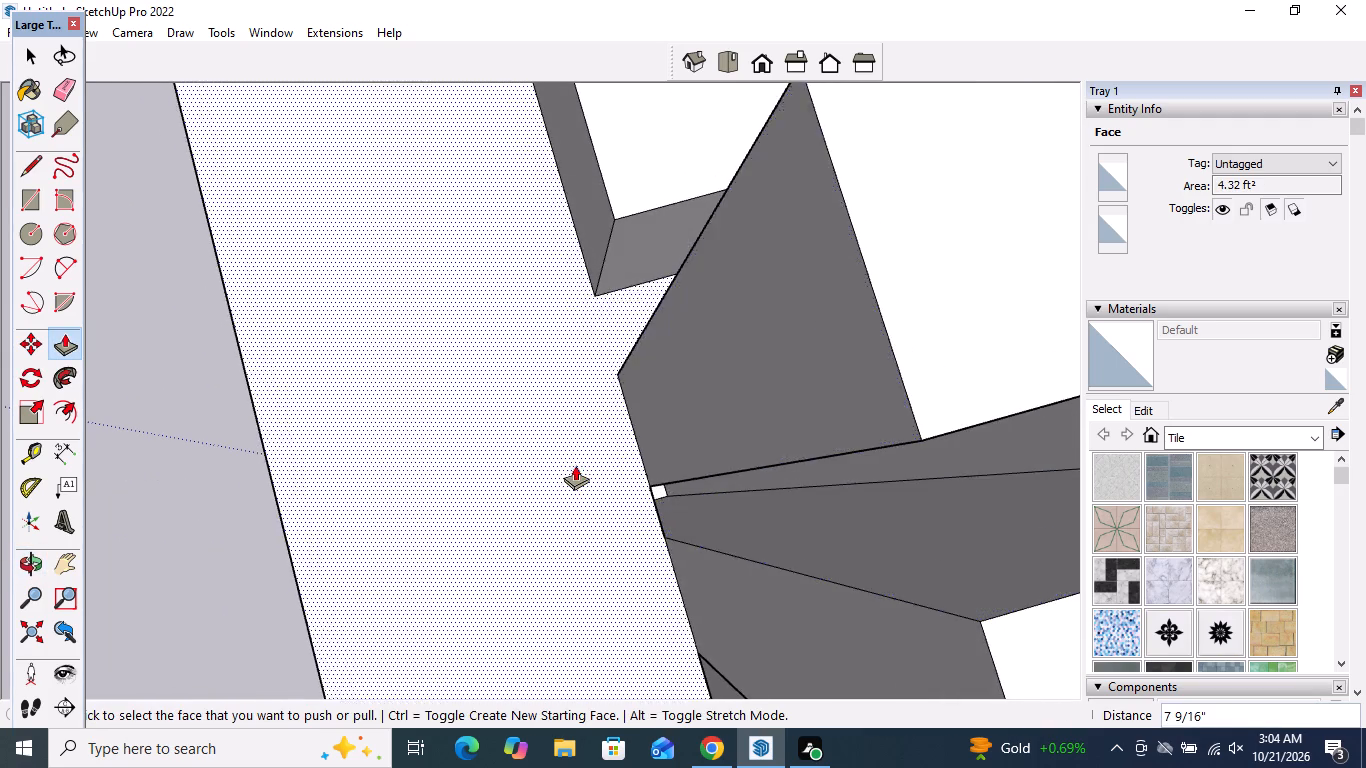
scroll(574, 465, down, 5)
middle_drag(552, 486, 743, 451)
scroll(746, 450, down, 1)
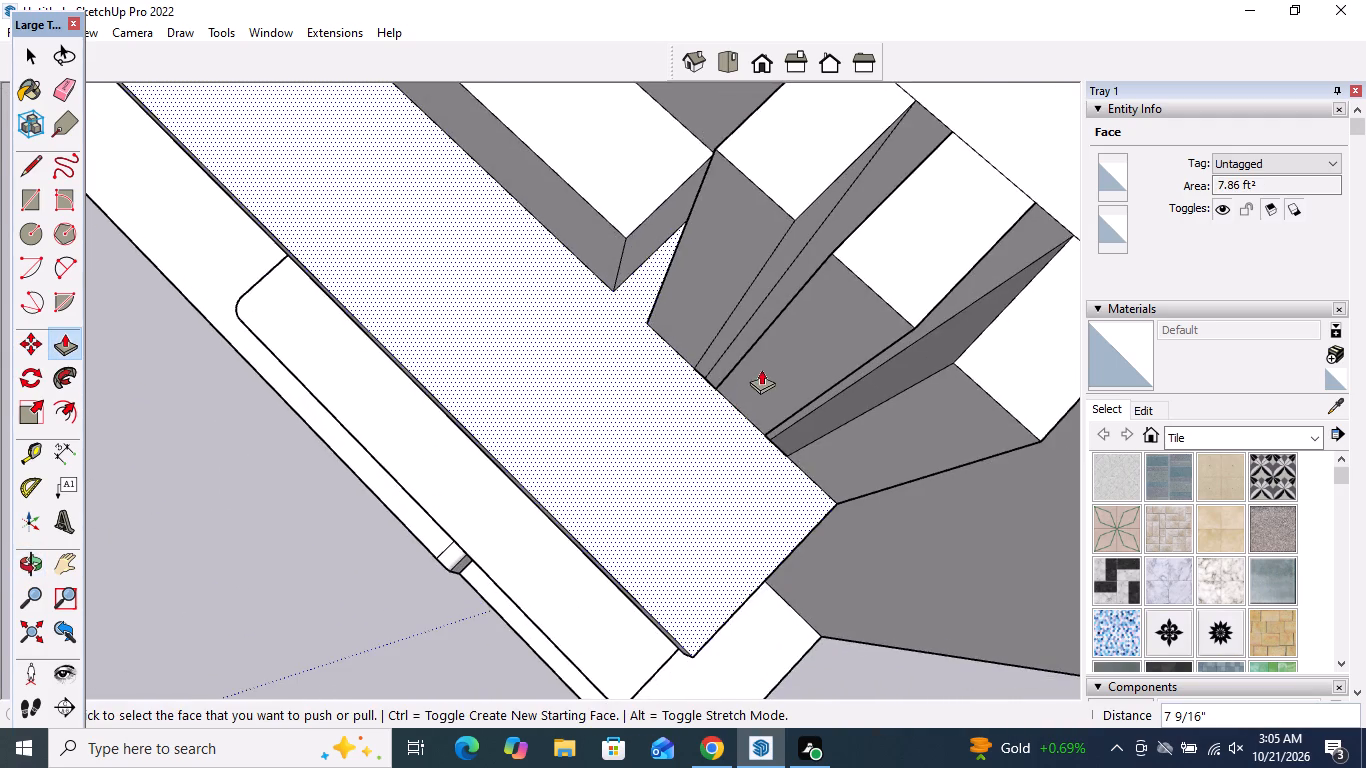
scroll(724, 333, up, 10)
middle_drag(744, 330, 705, 350)
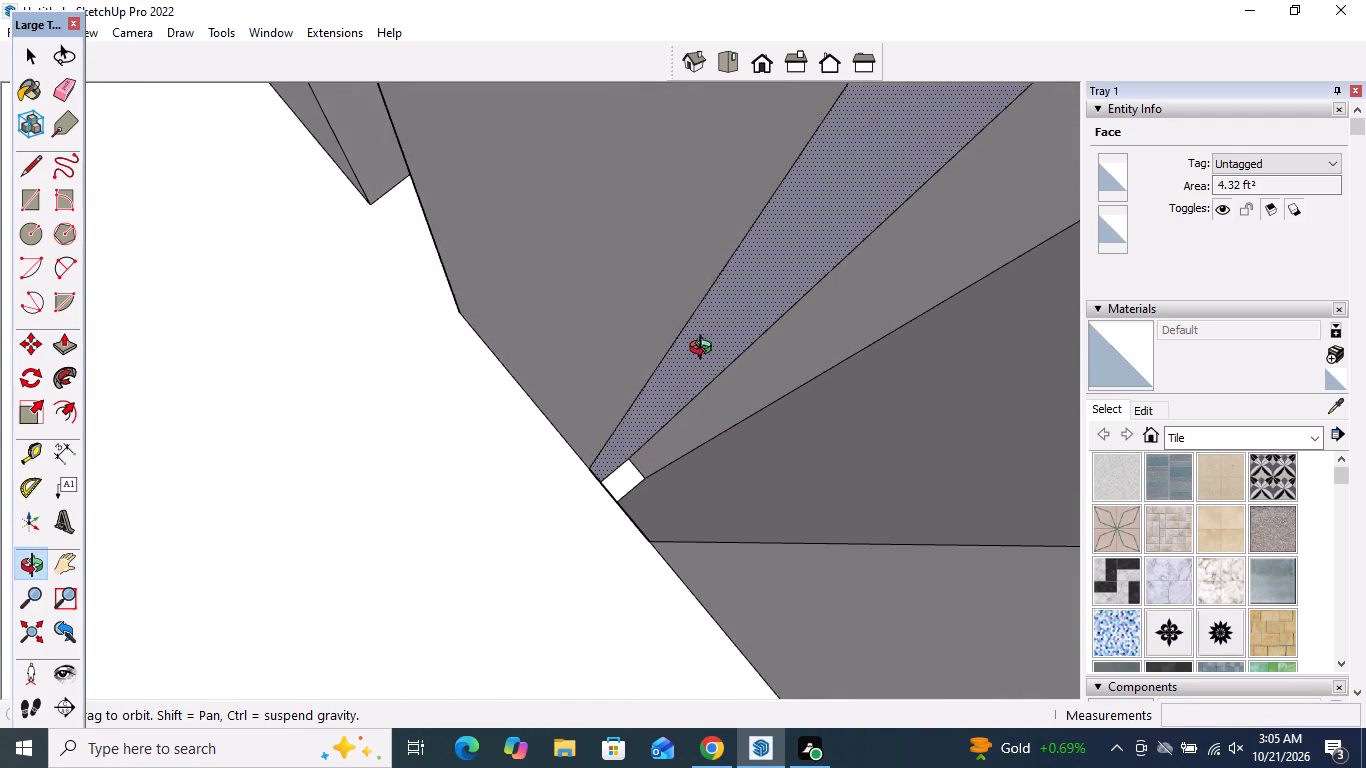
middle_drag(705, 350, 700, 347)
middle_drag(410, 358, 581, 355)
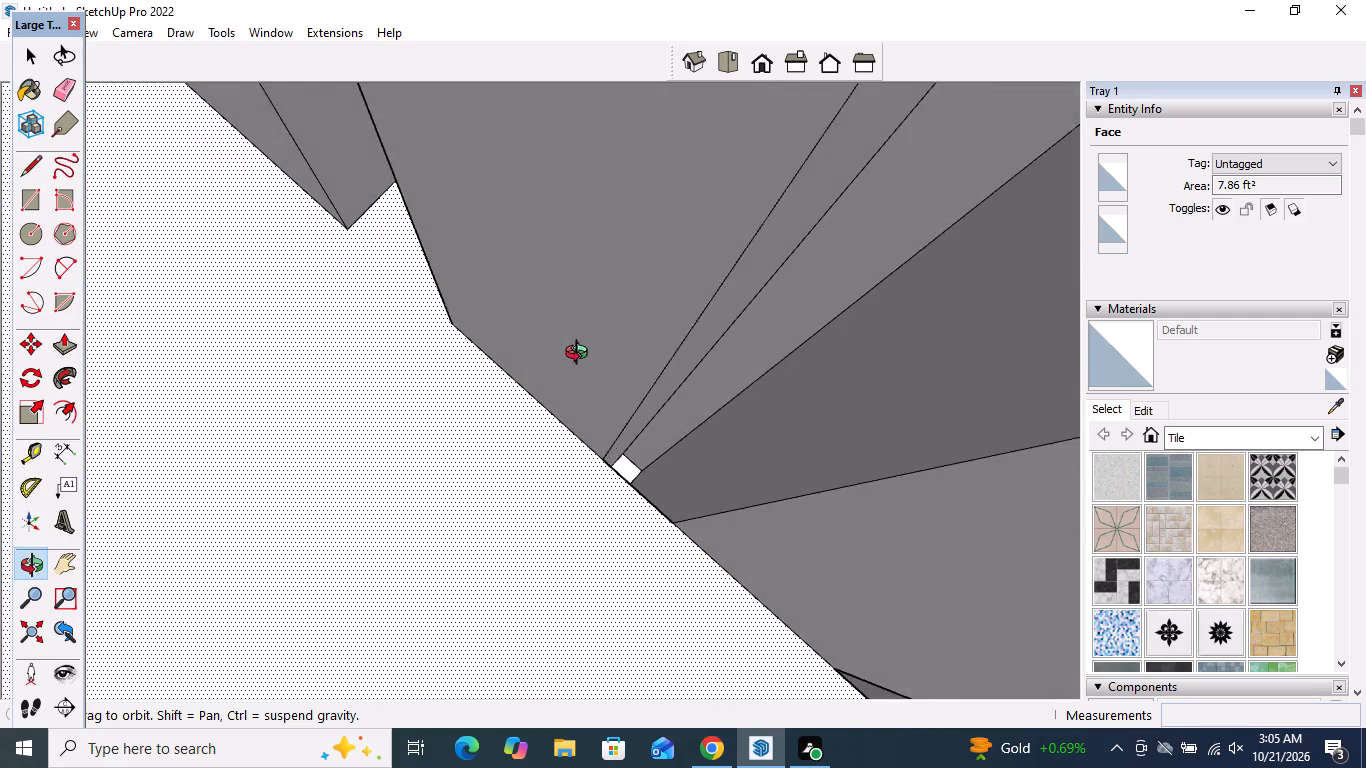
middle_drag(581, 355, 484, 342)
scroll(672, 435, up, 2)
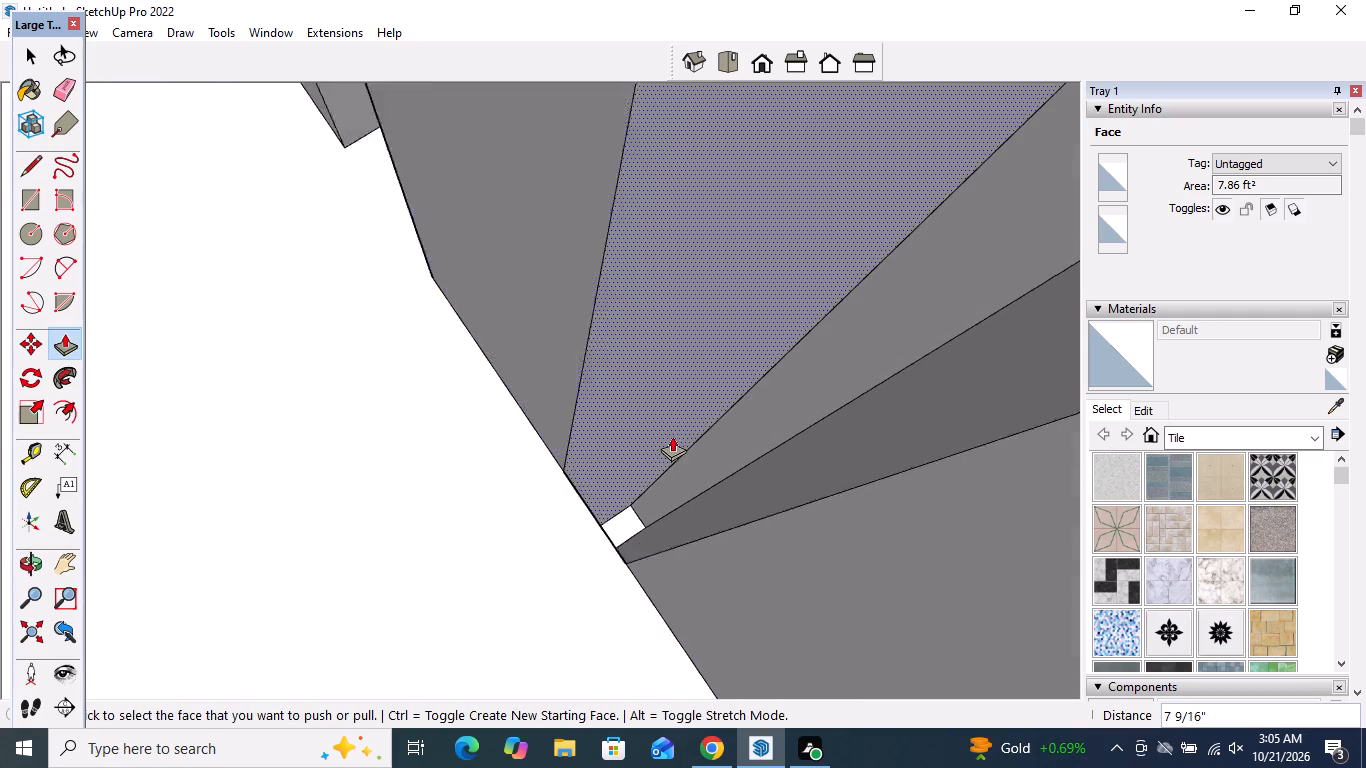
scroll(672, 436, up, 3)
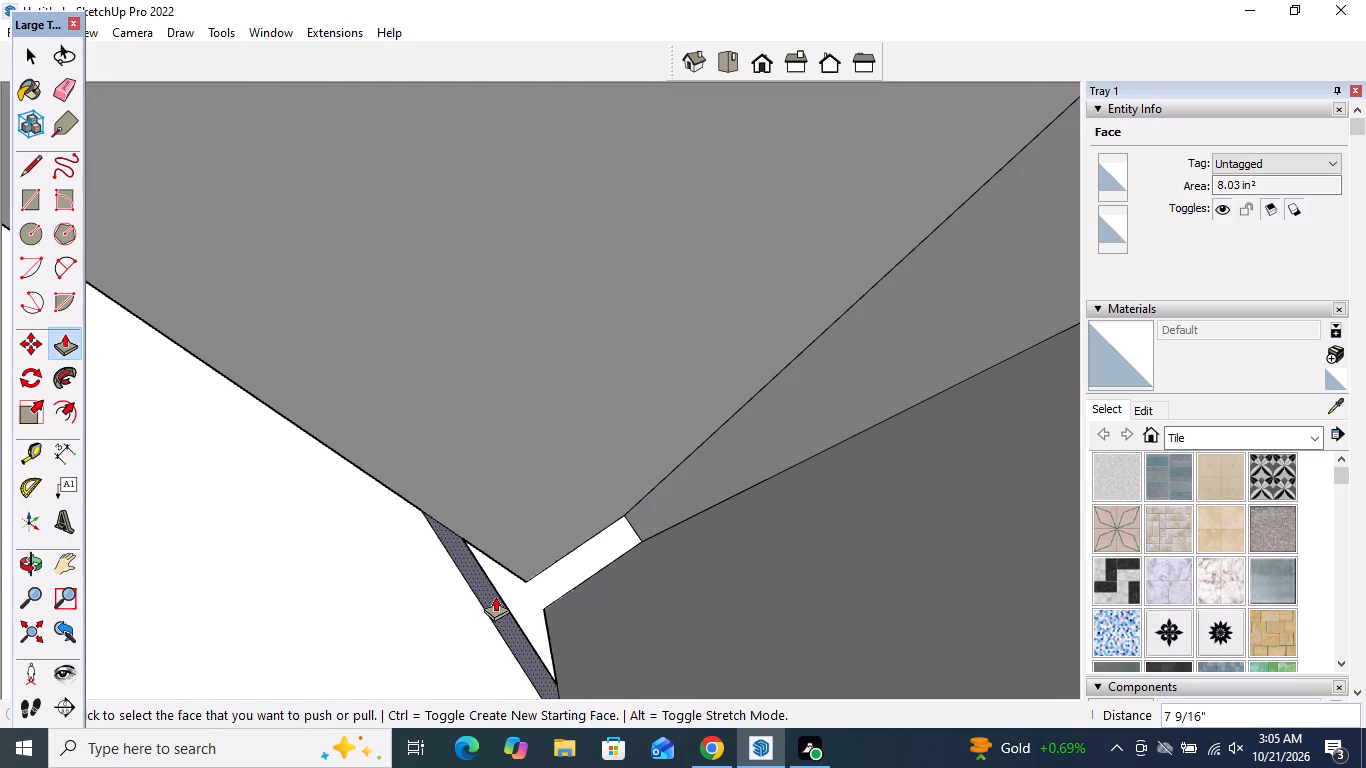
click(495, 596)
scroll(972, 300, down, 9)
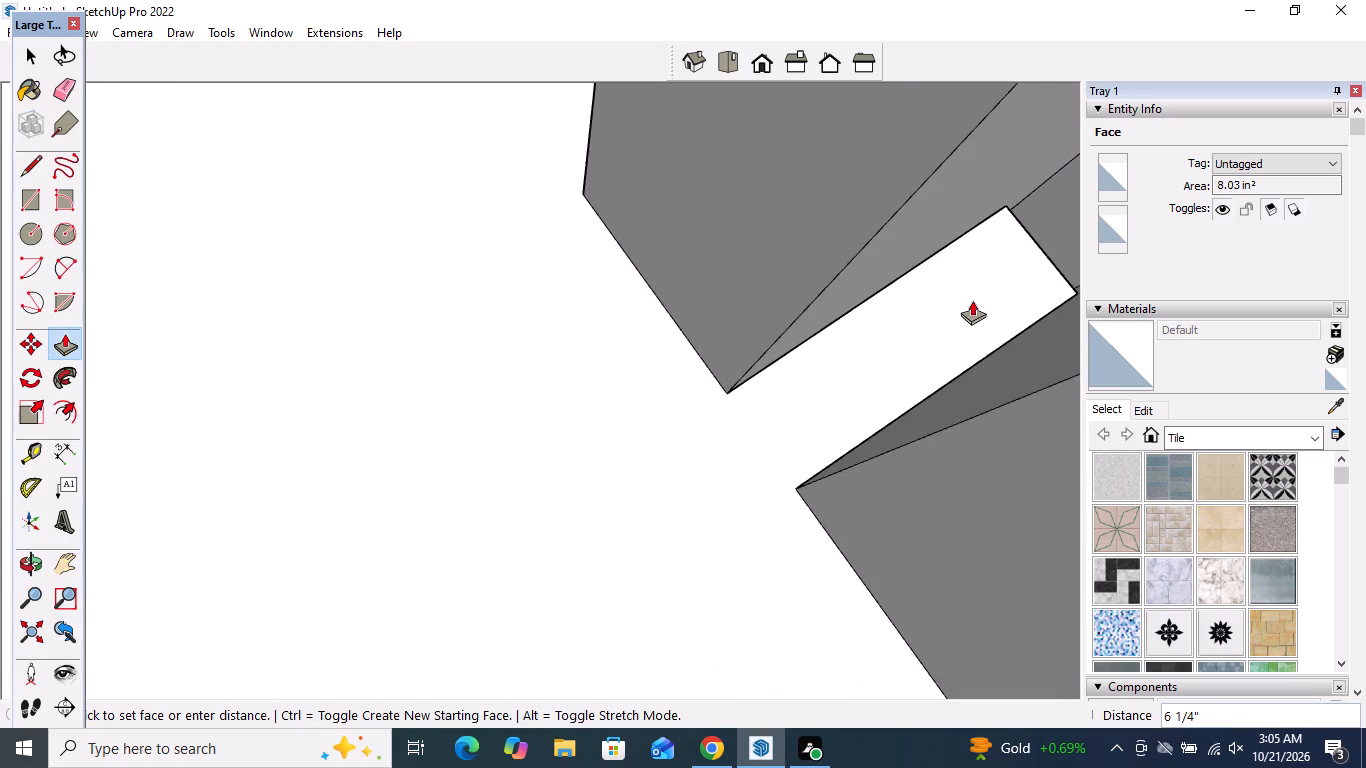
scroll(972, 300, down, 9)
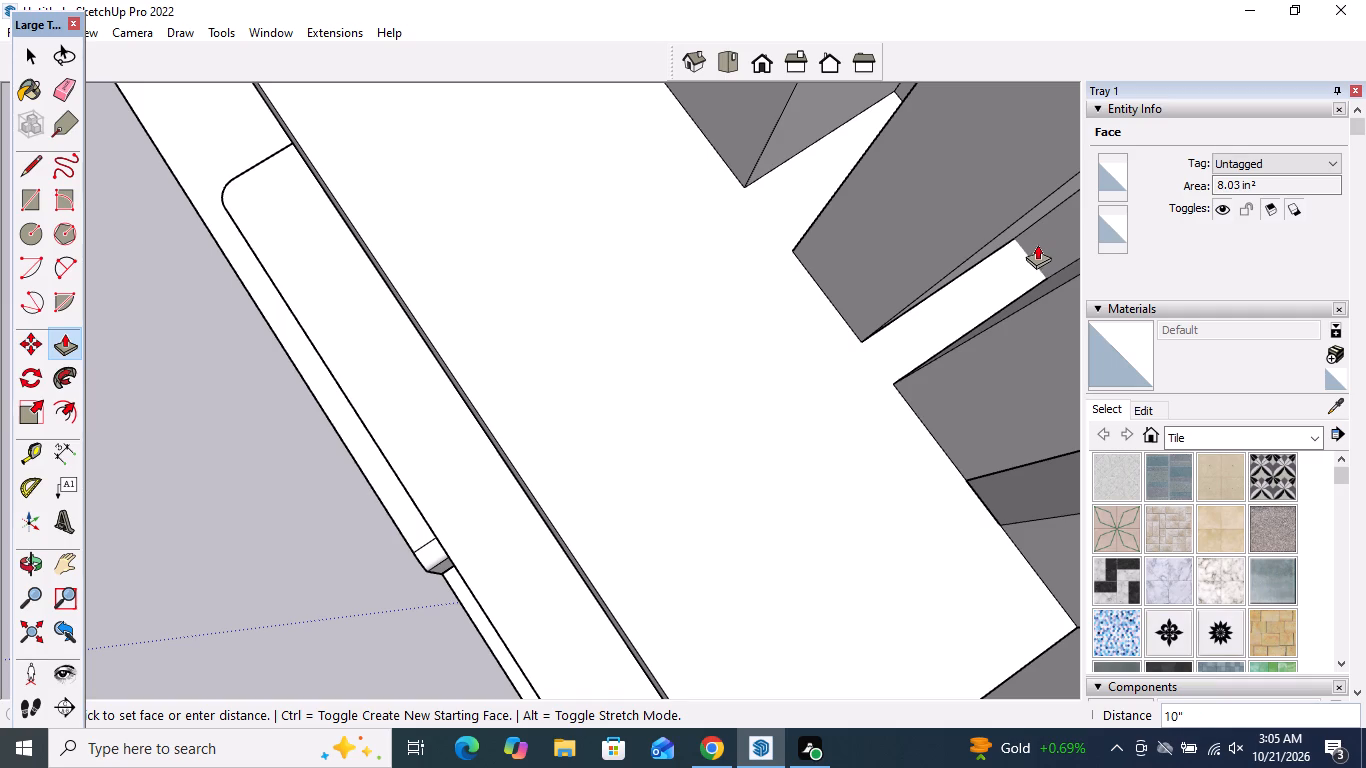
click(1046, 237)
Repeat the same 10 5/8" extension on the upper shelf's back face in the gap between the second and third posts.
scroll(786, 331, down, 9)
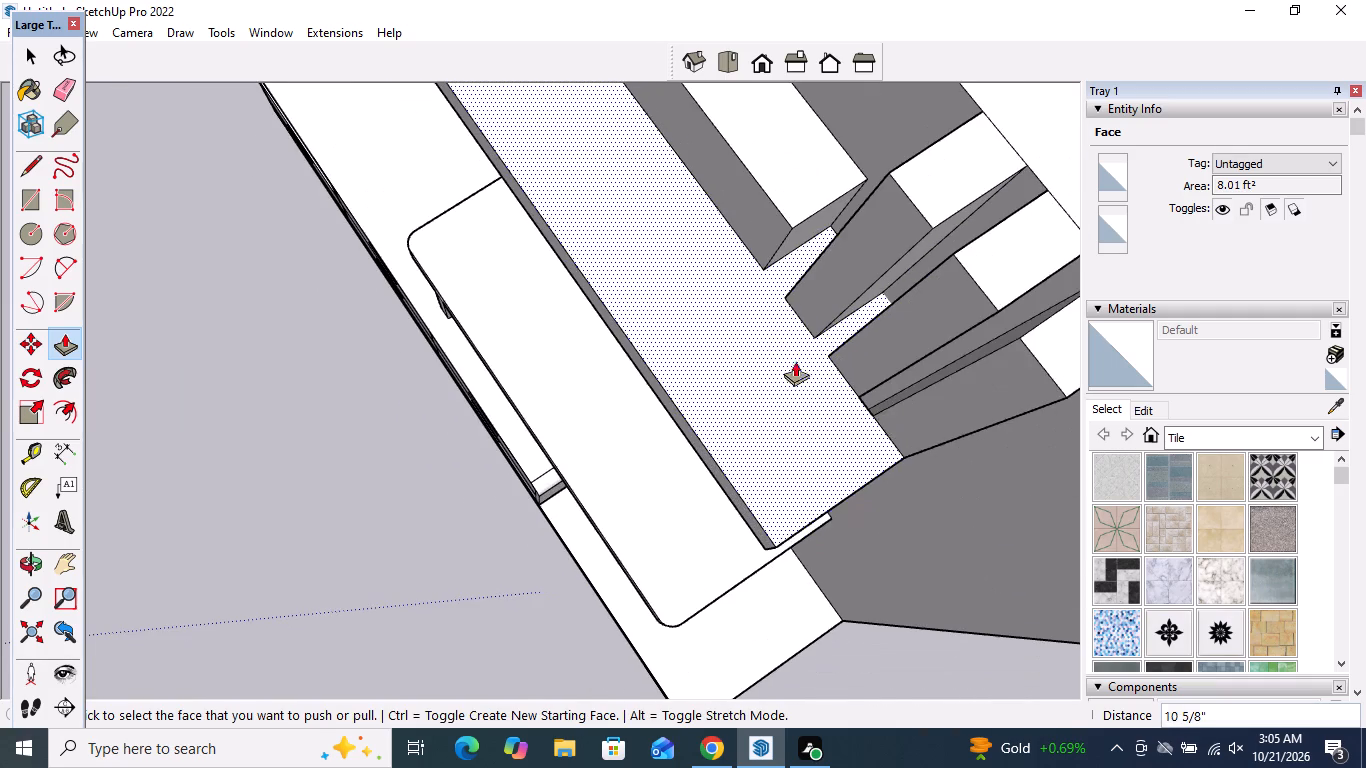
middle_drag(900, 398, 827, 407)
scroll(884, 459, up, 14)
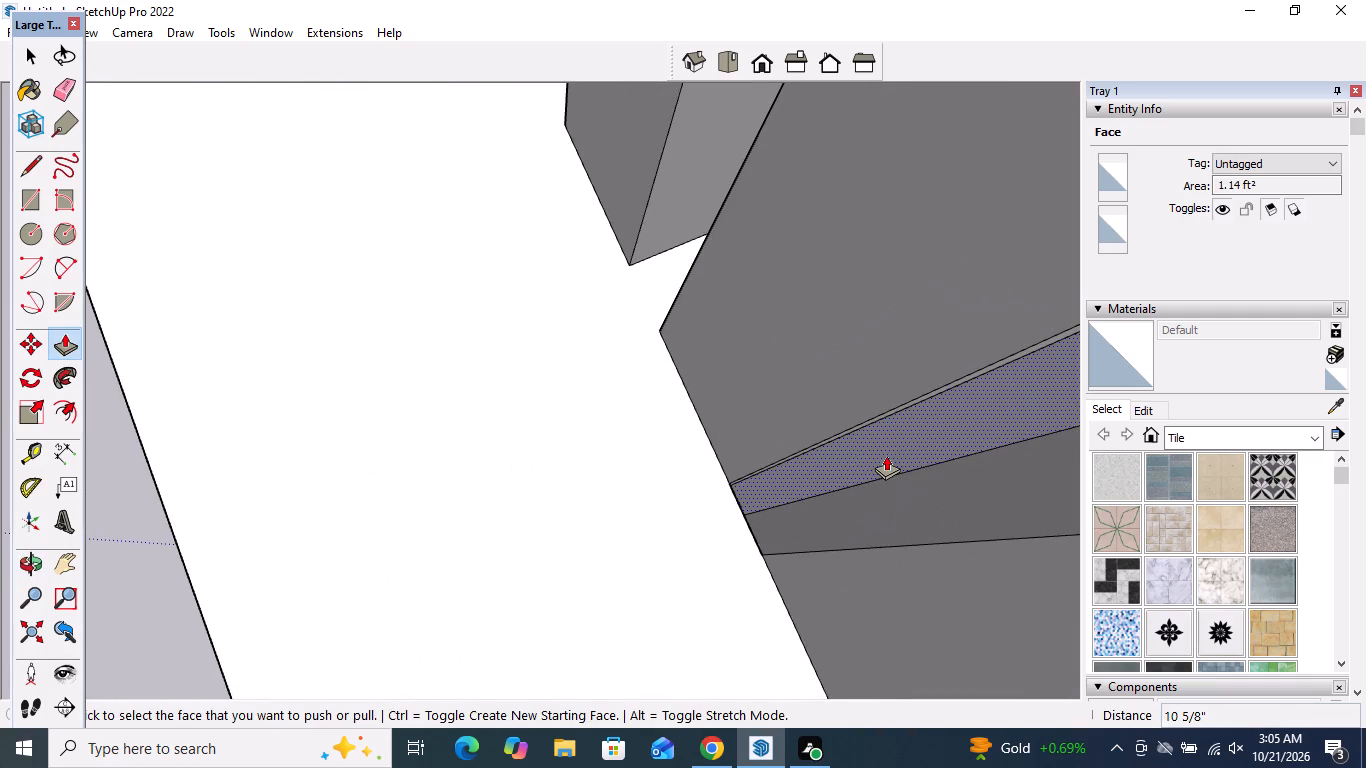
scroll(860, 463, up, 3)
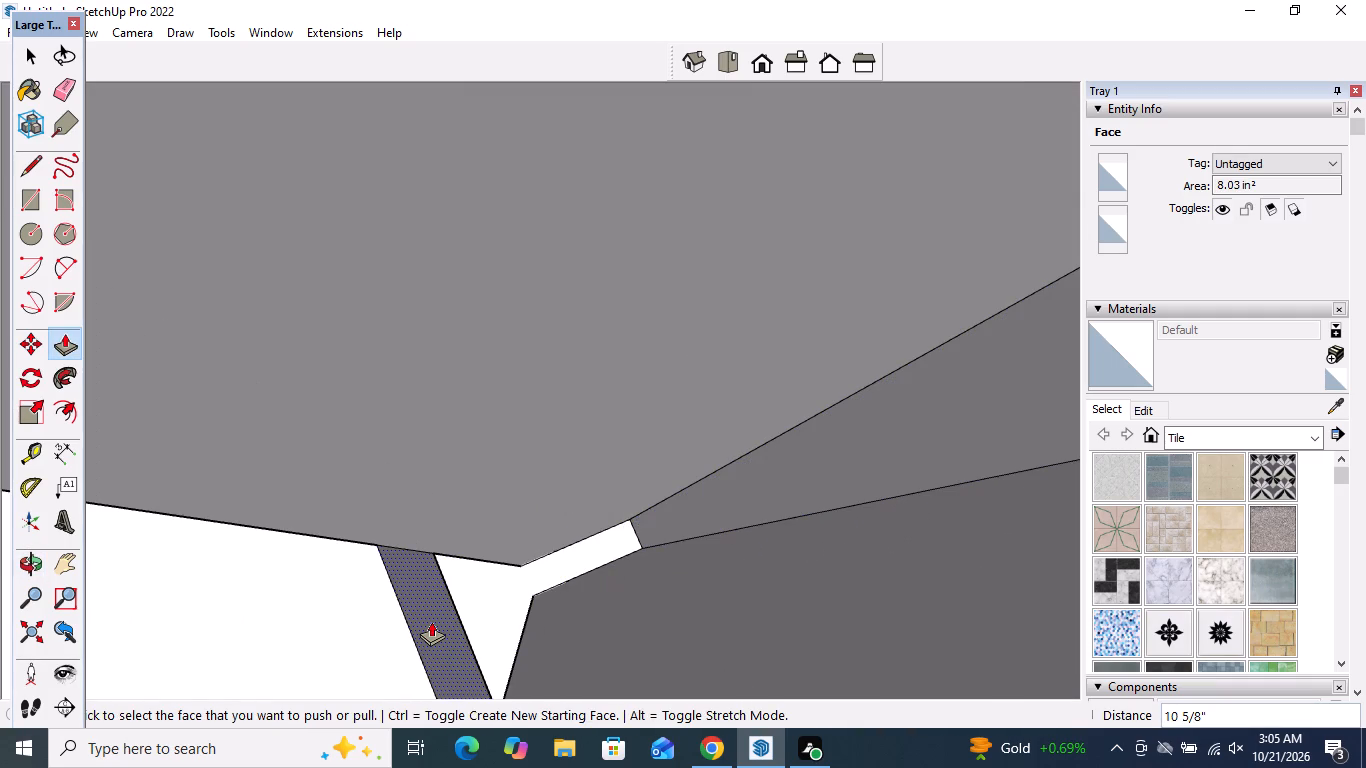
double_click(430, 621)
scroll(724, 431, down, 20)
scroll(724, 431, down, 2)
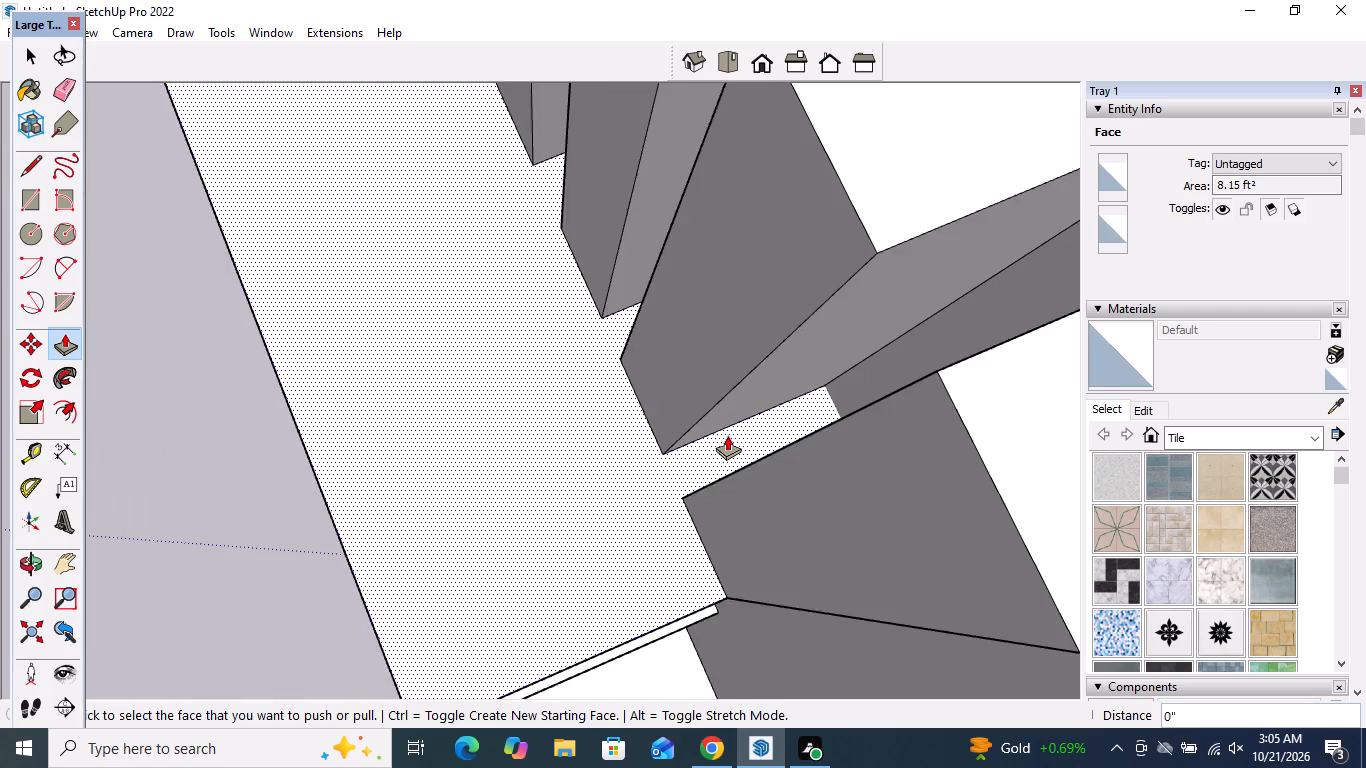
scroll(727, 435, down, 5)
key(space)
Draw a fillet arc across the front corner of the upper shelf's top face at the end away from the posts.
scroll(755, 478, down, 9)
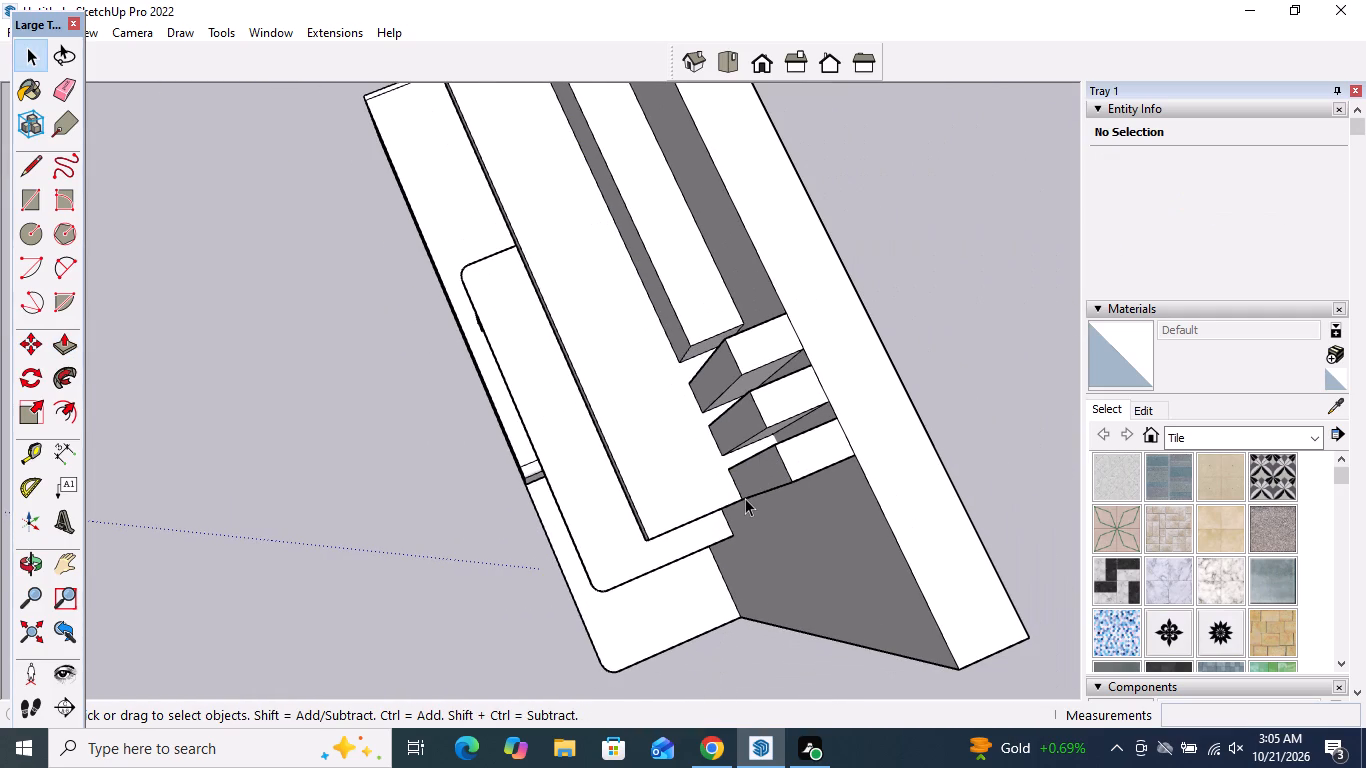
scroll(744, 498, down, 10)
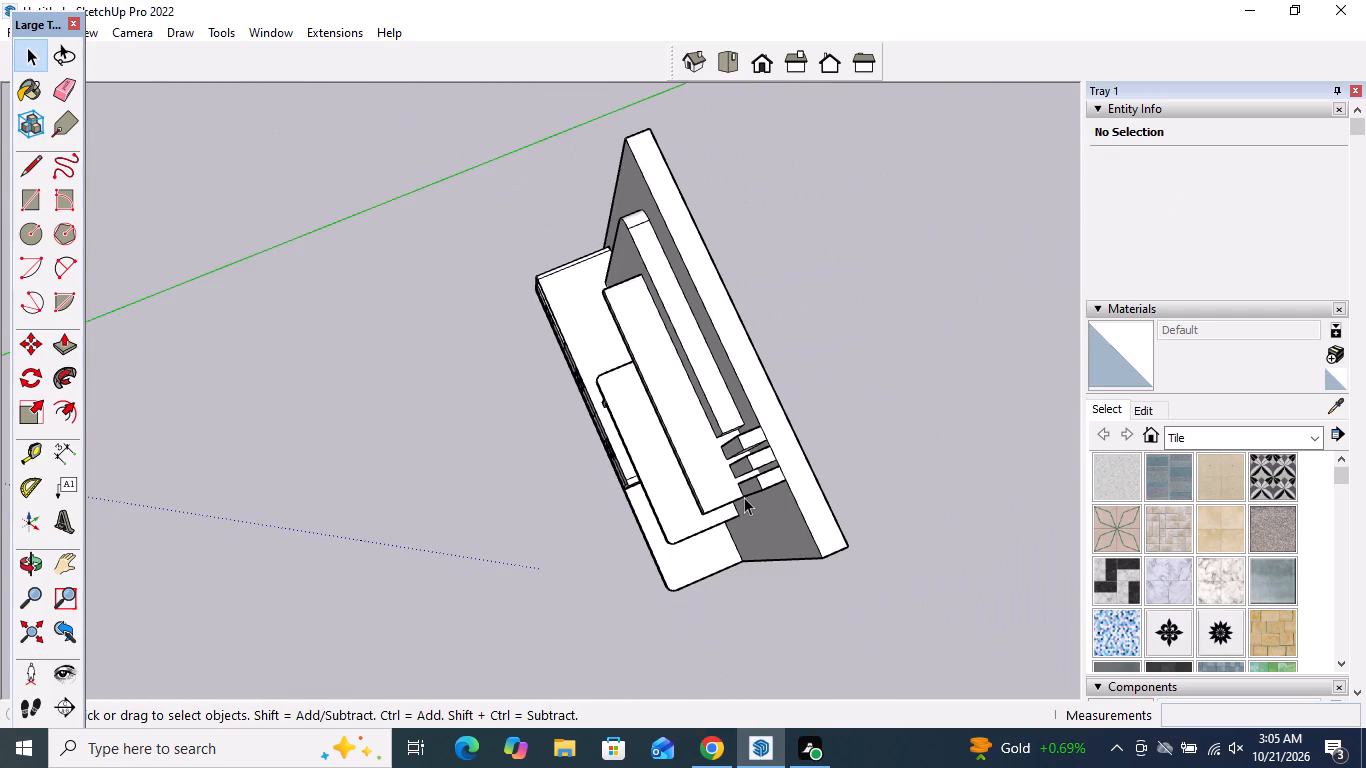
middle_drag(634, 511, 1298, 333)
scroll(545, 122, up, 4)
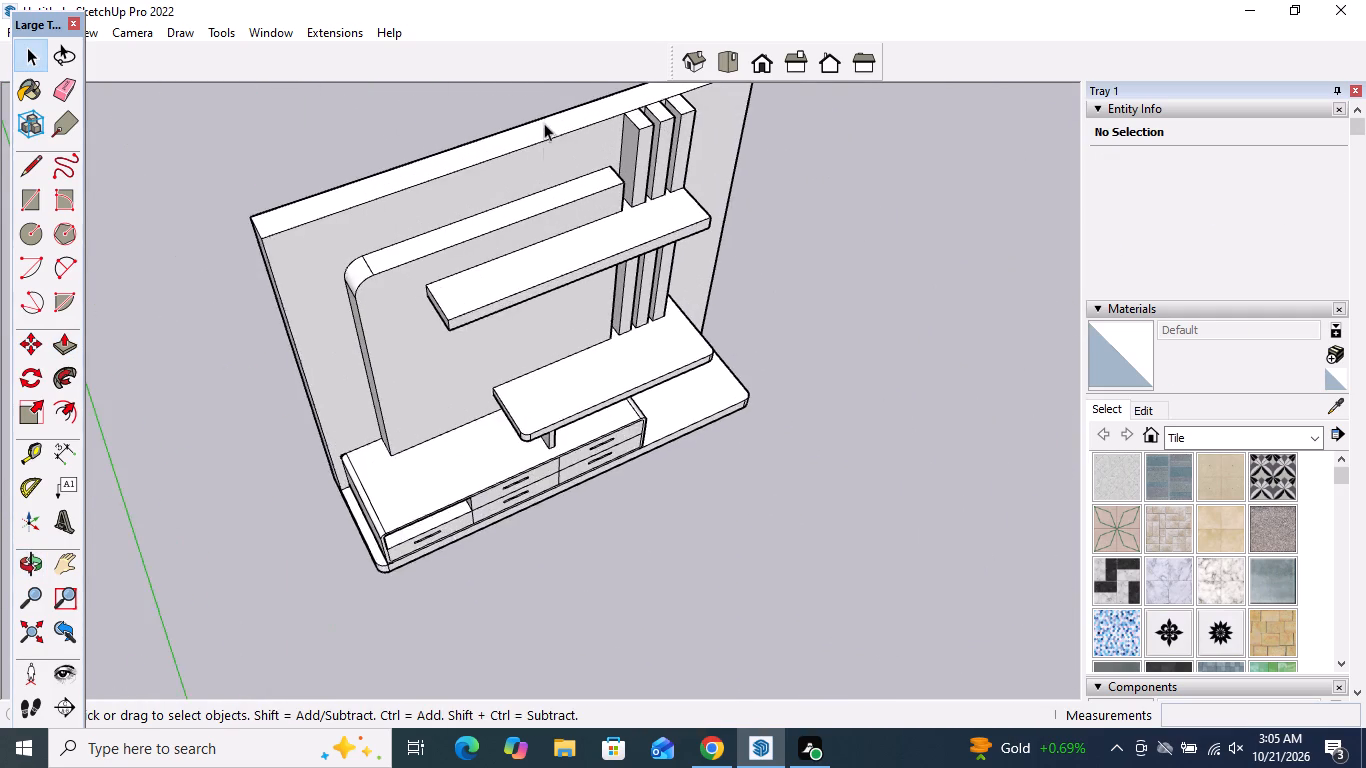
scroll(525, 196, up, 5)
middle_drag(473, 341, 513, 478)
scroll(424, 549, up, 6)
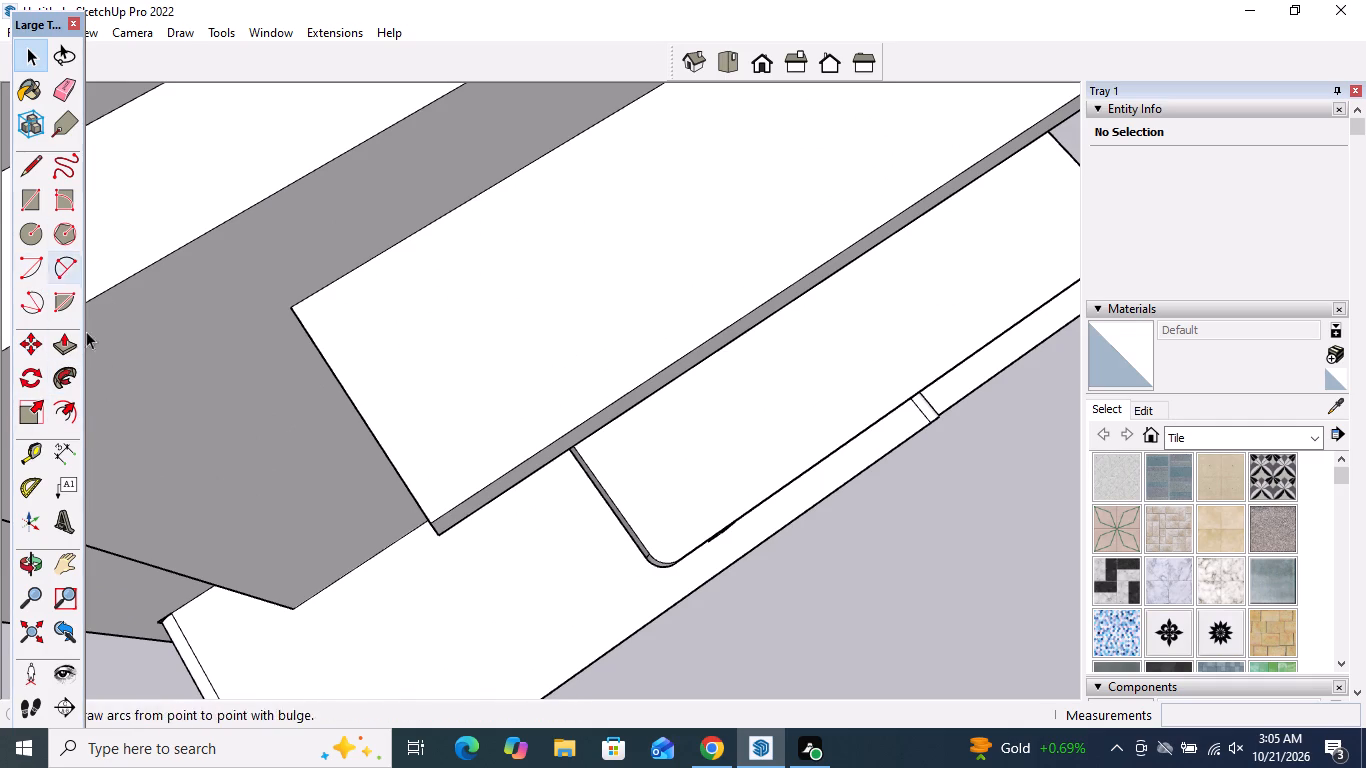
click(62, 251)
scroll(394, 497, up, 3)
click(442, 521)
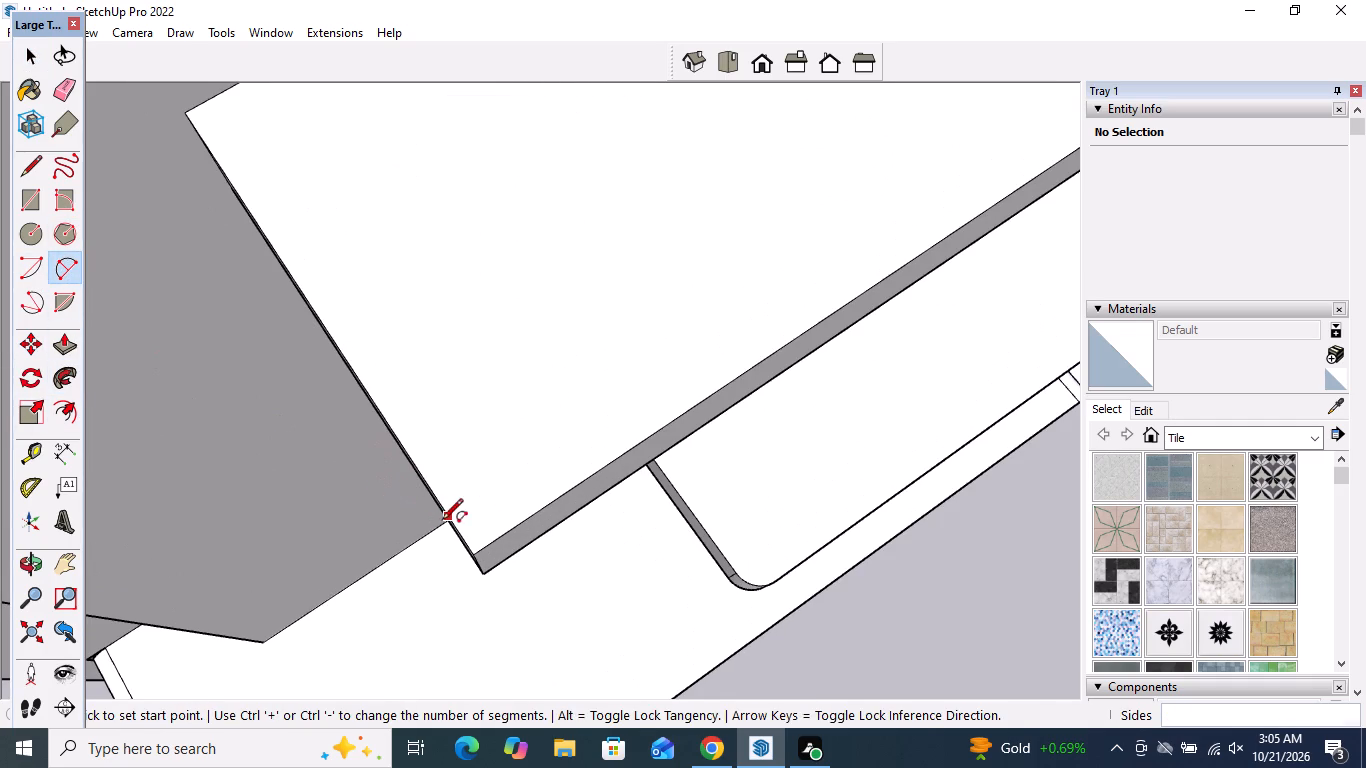
double_click(511, 526)
Draw a matching fillet arc across the front corner of the upper shelf's top face at the post end.
scroll(417, 525, down, 4)
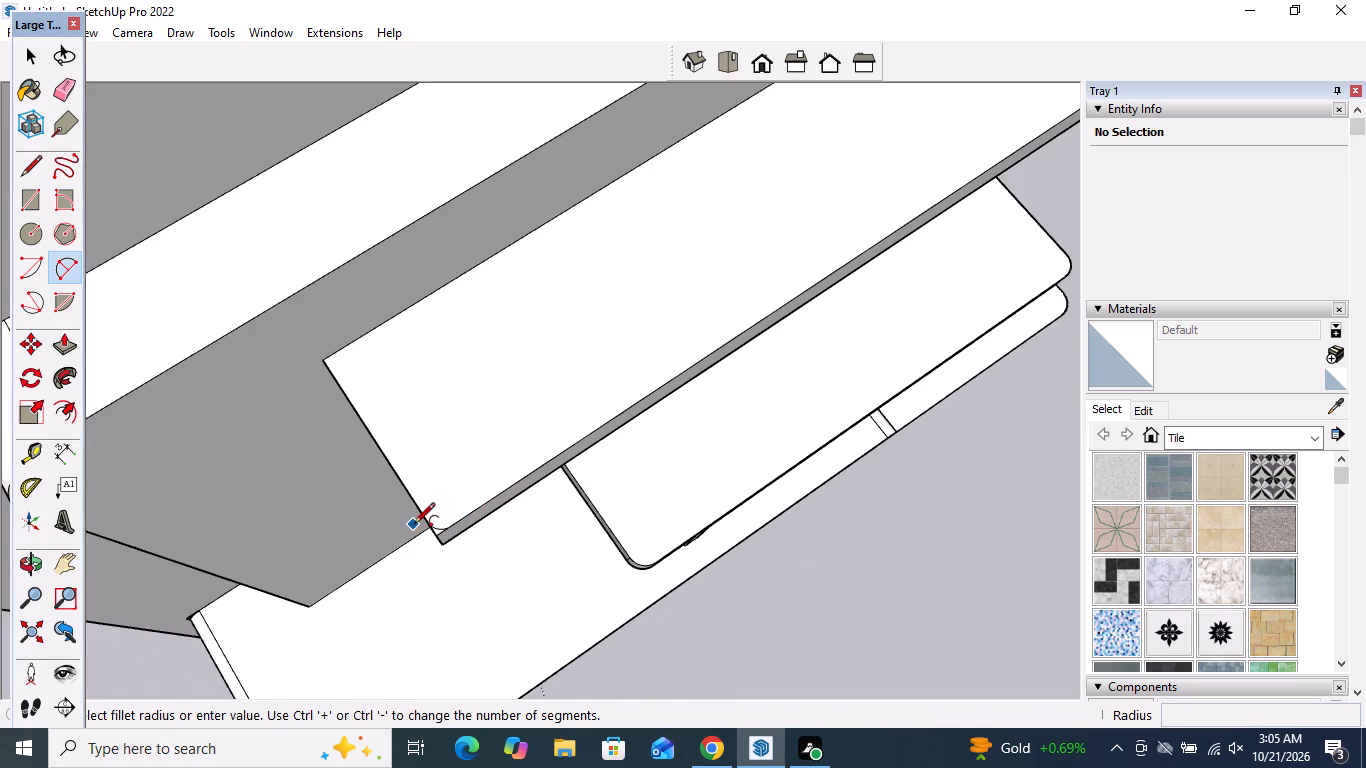
scroll(425, 539, down, 4)
scroll(924, 212, up, 8)
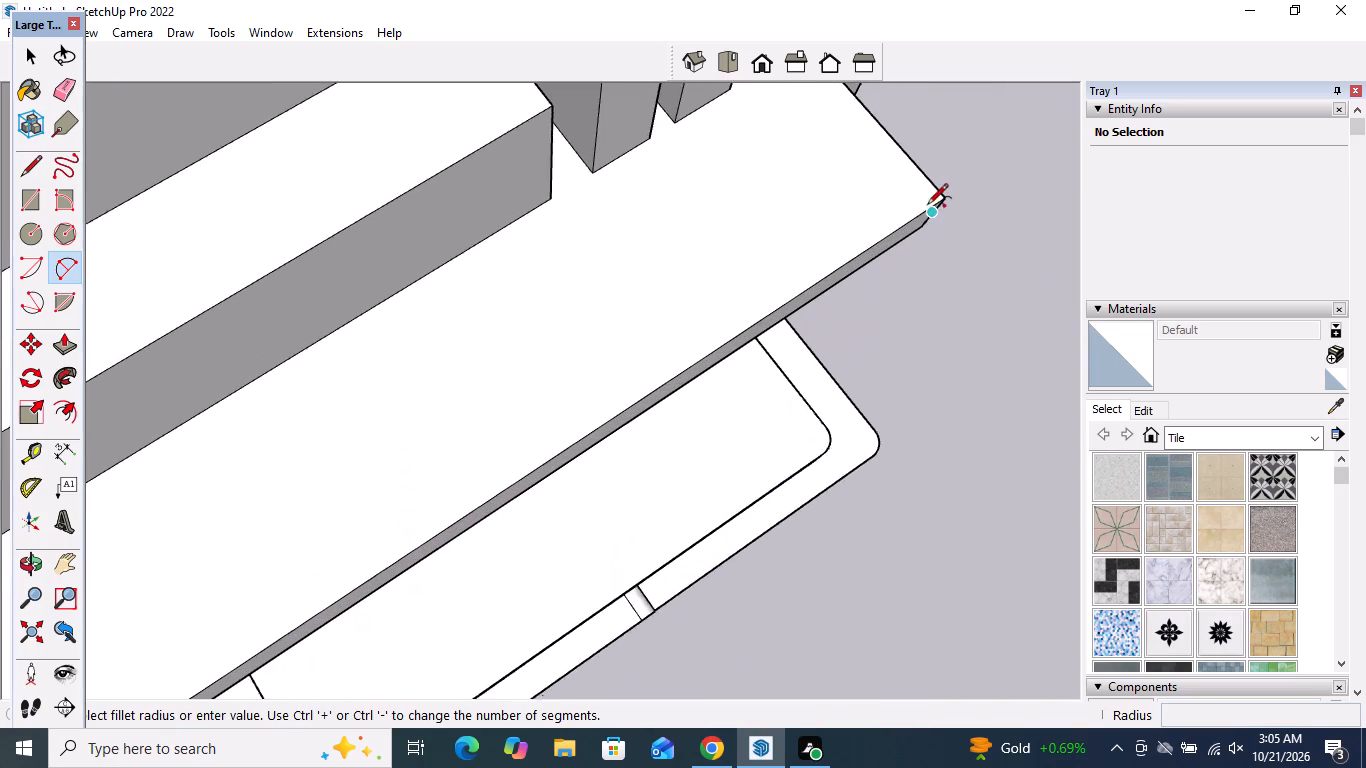
scroll(927, 206, up, 1)
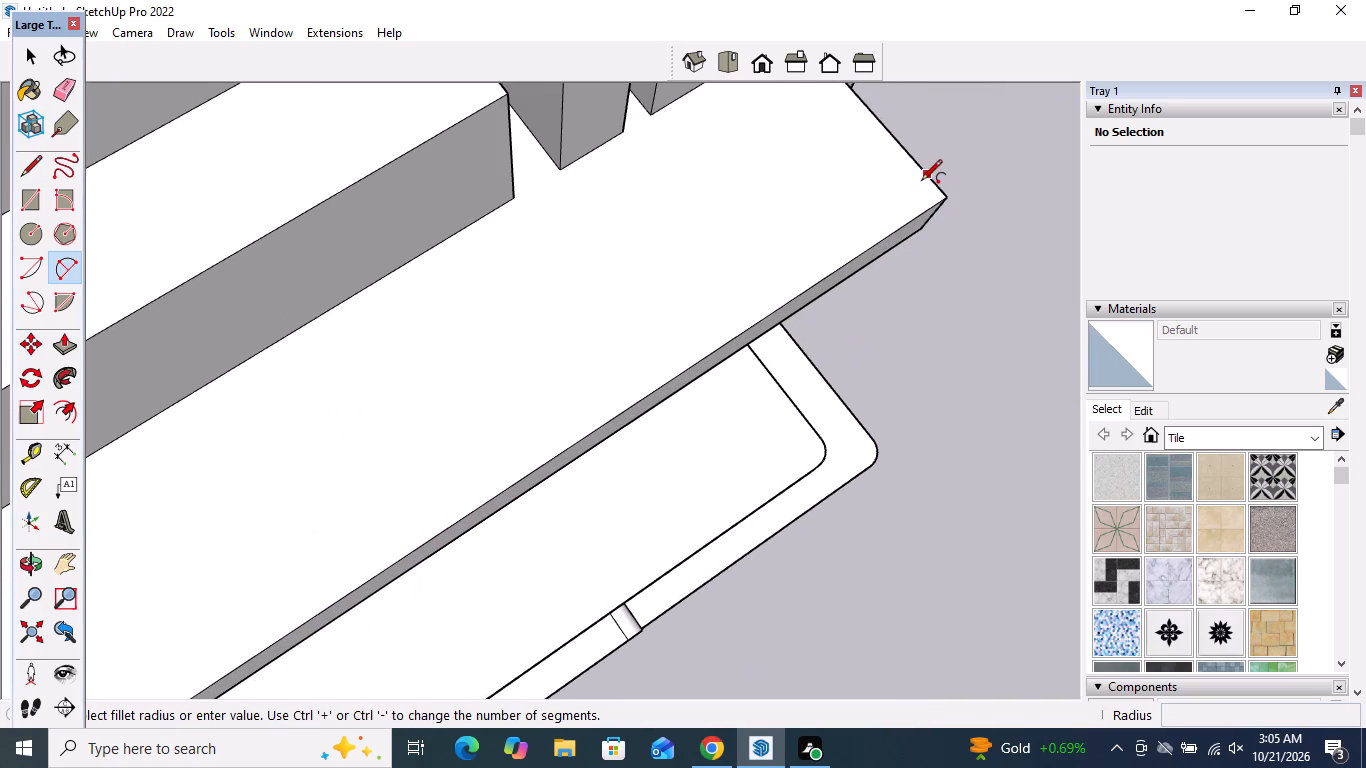
scroll(921, 182, up, 4)
click(933, 179)
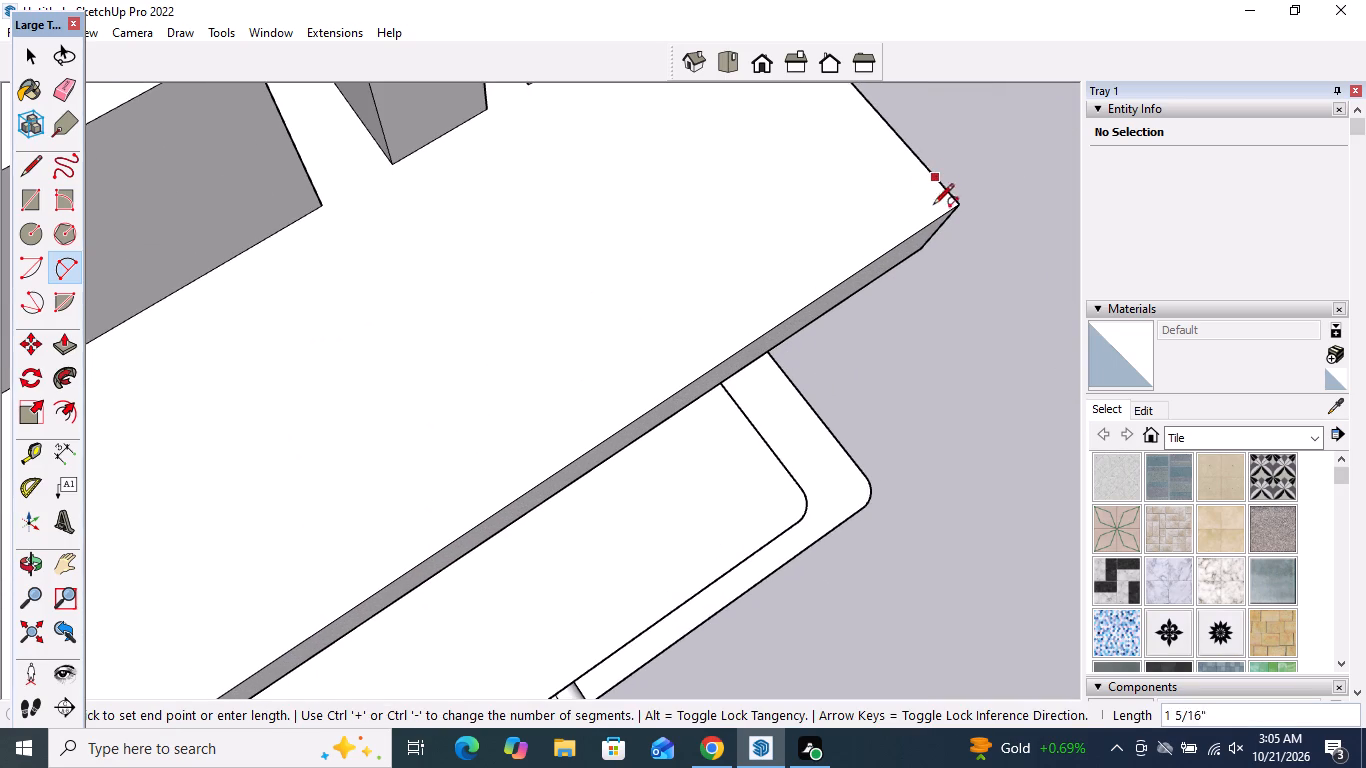
double_click(930, 217)
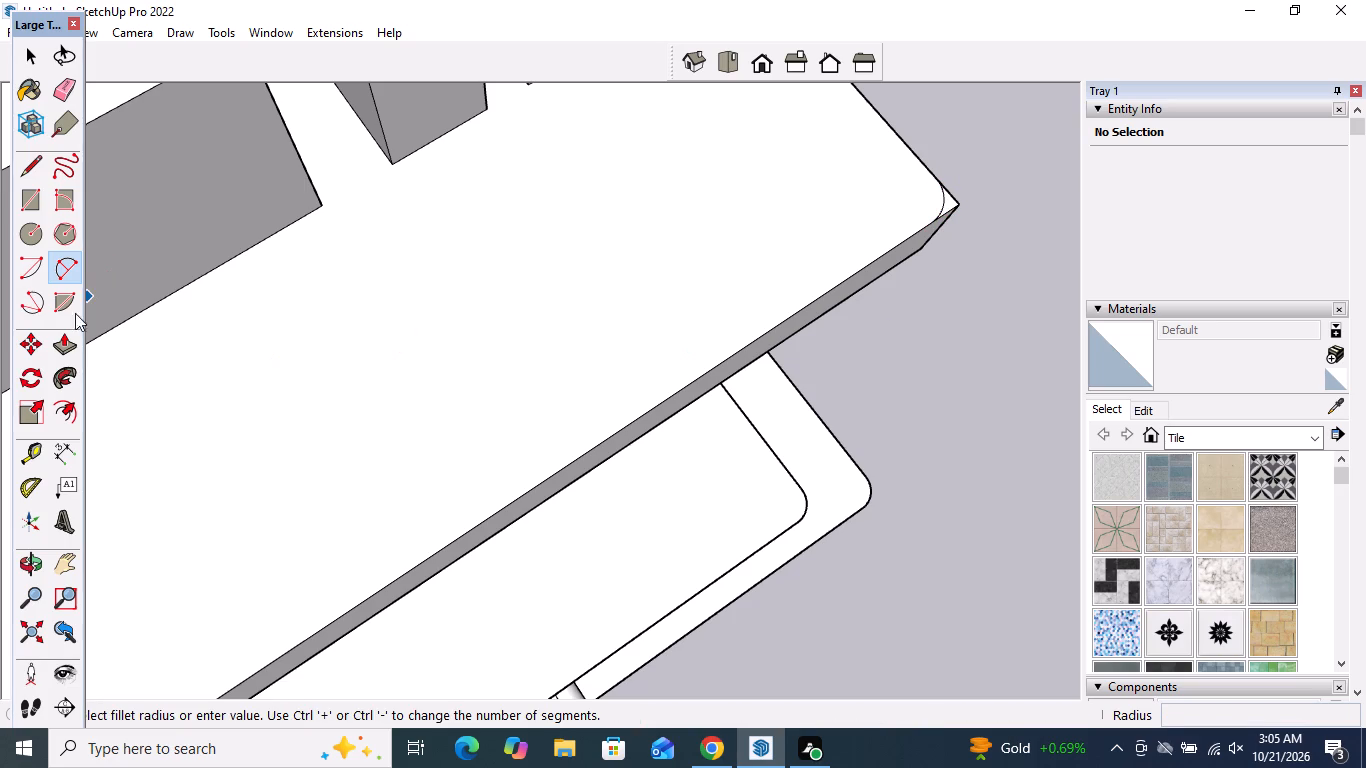
Push the corner piece outside the arc at the upper shelf's post end down about 4" through the shelf.
click(65, 343)
scroll(1028, 112, up, 3)
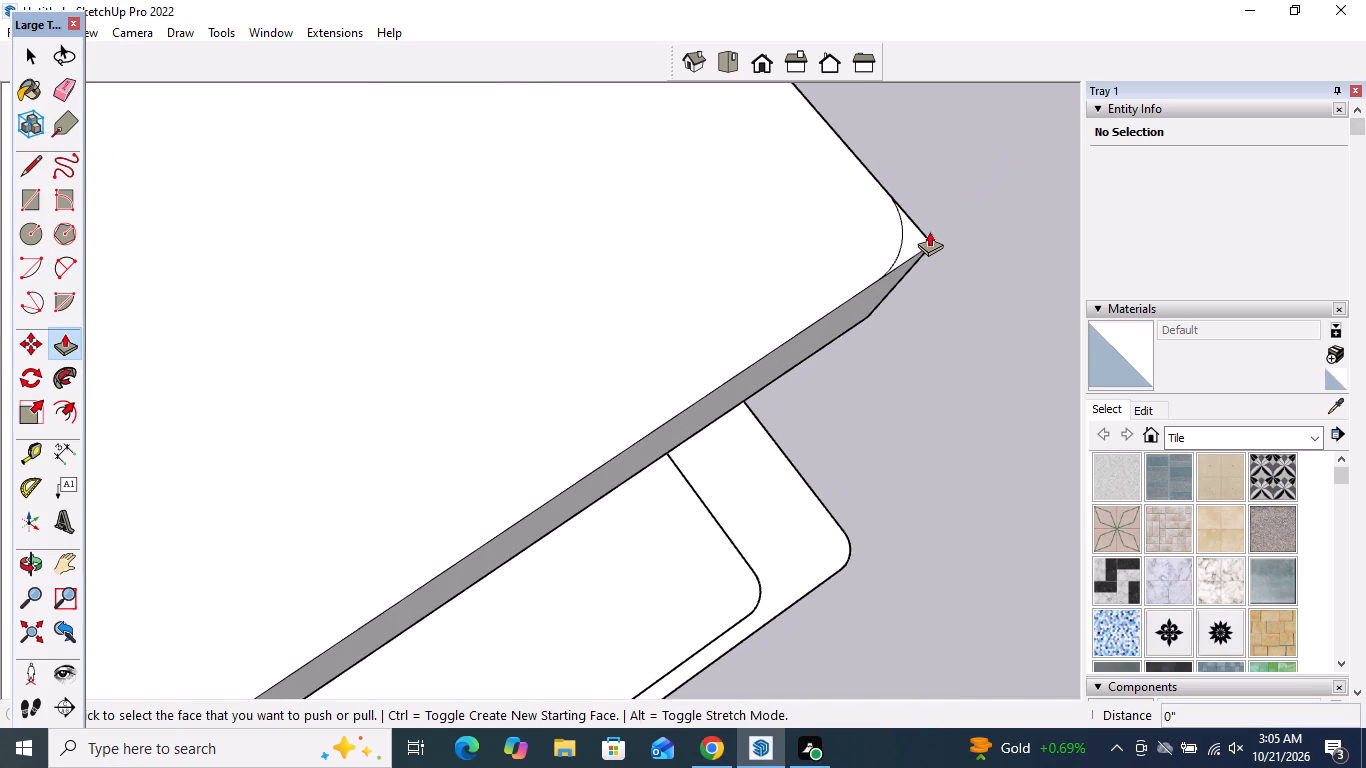
click(917, 234)
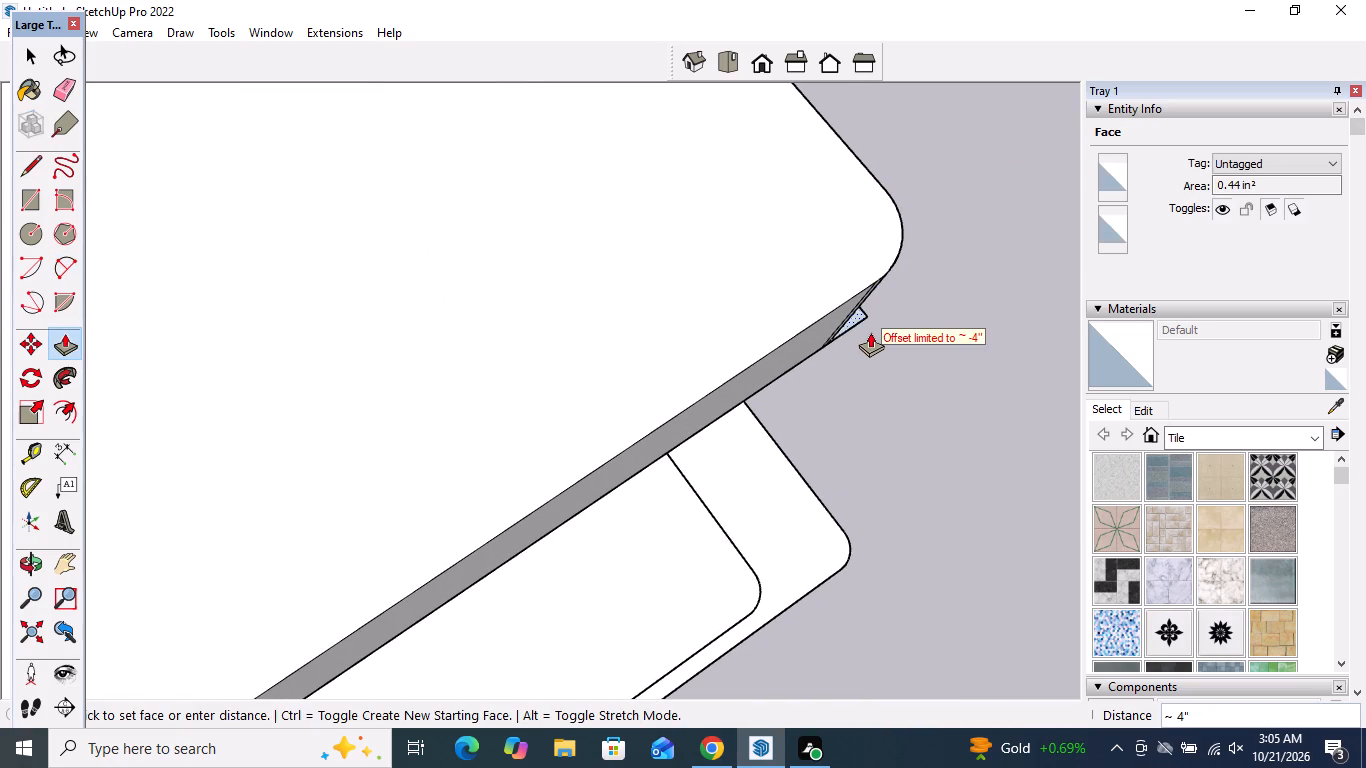
click(869, 333)
Push the corner piece outside the arc at the upper shelf's other end down through the full shelf thickness.
scroll(1004, 219, down, 17)
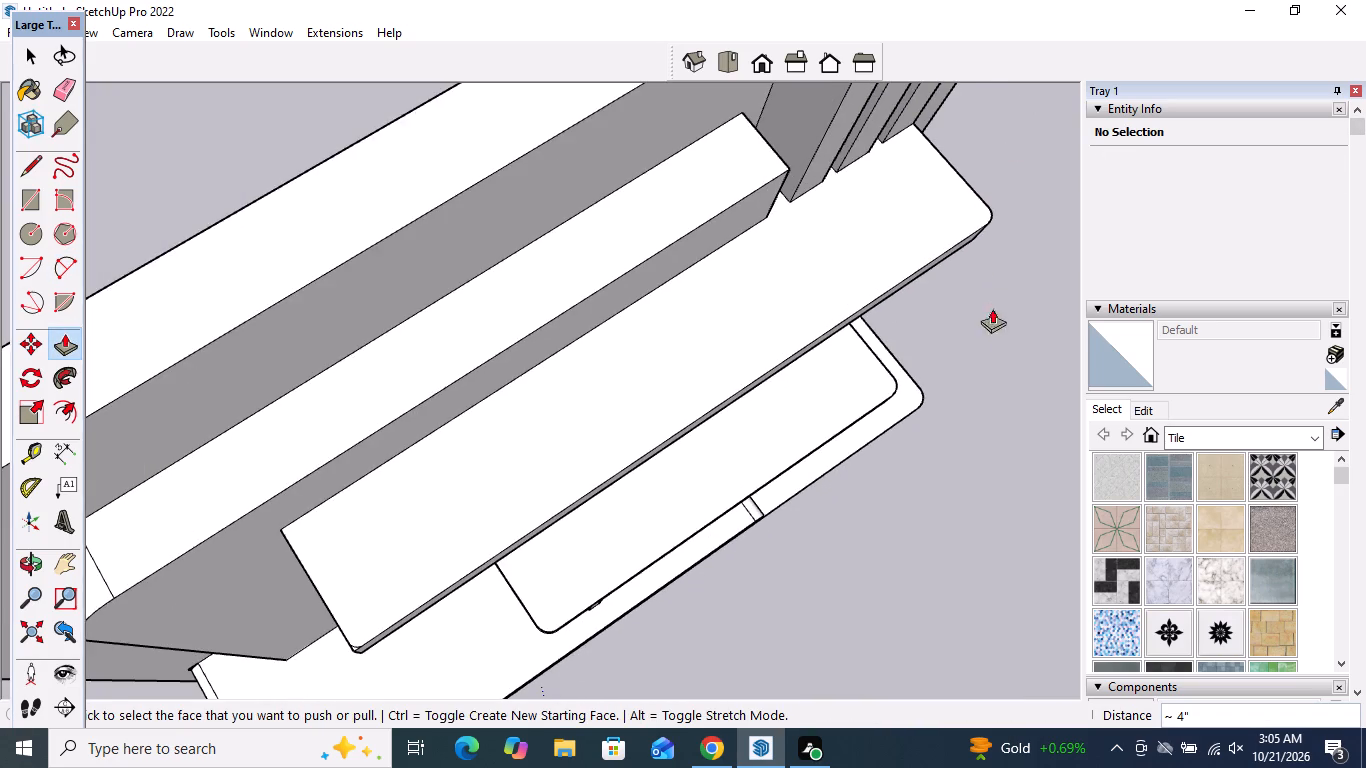
scroll(554, 509, up, 11)
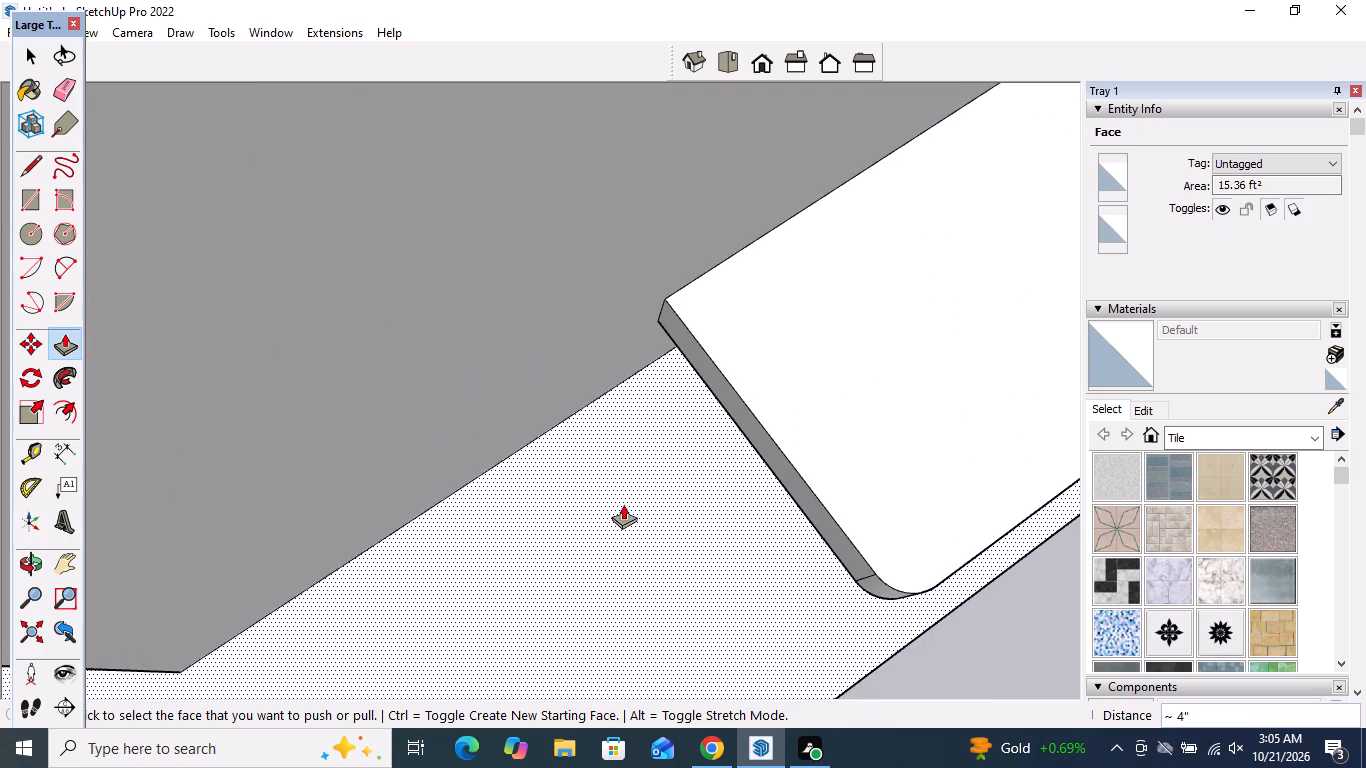
scroll(623, 498, down, 3)
scroll(714, 463, up, 1)
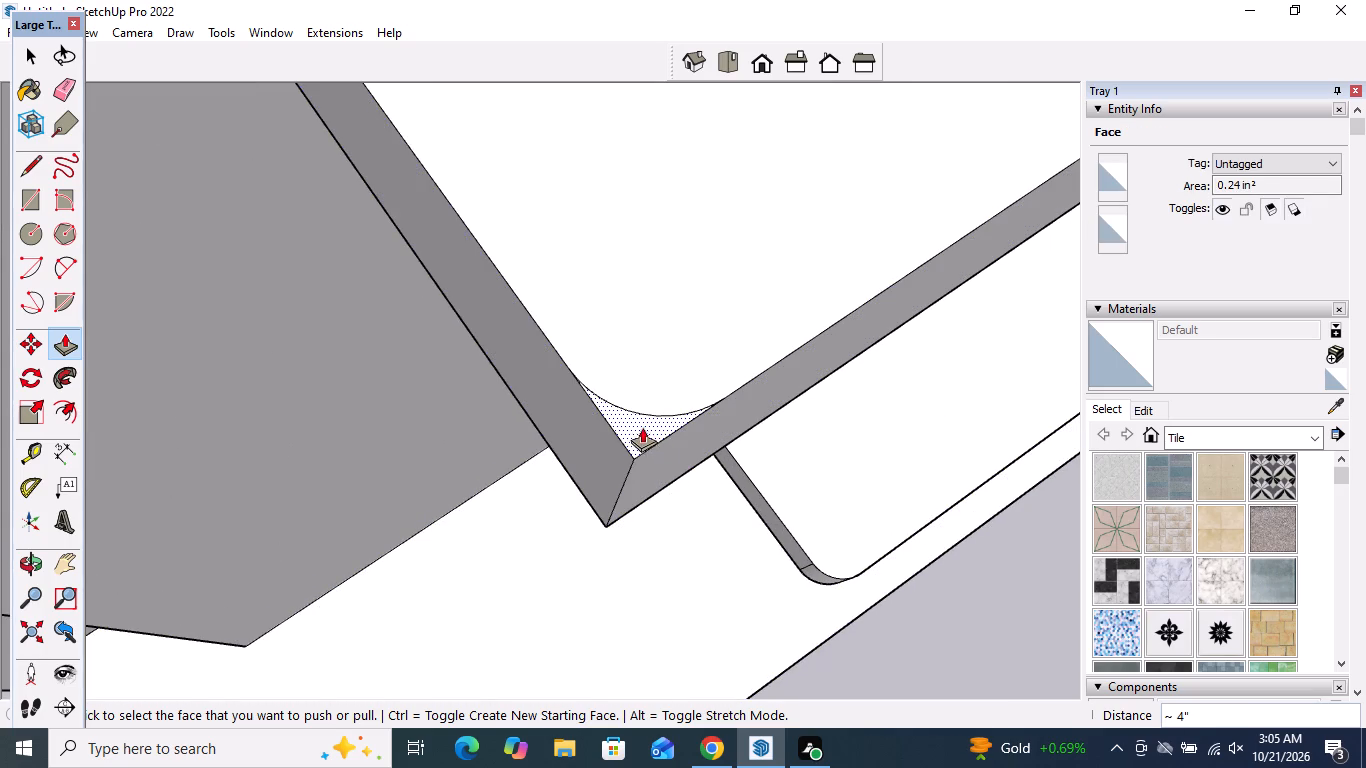
click(642, 426)
click(612, 532)
scroll(640, 406, down, 12)
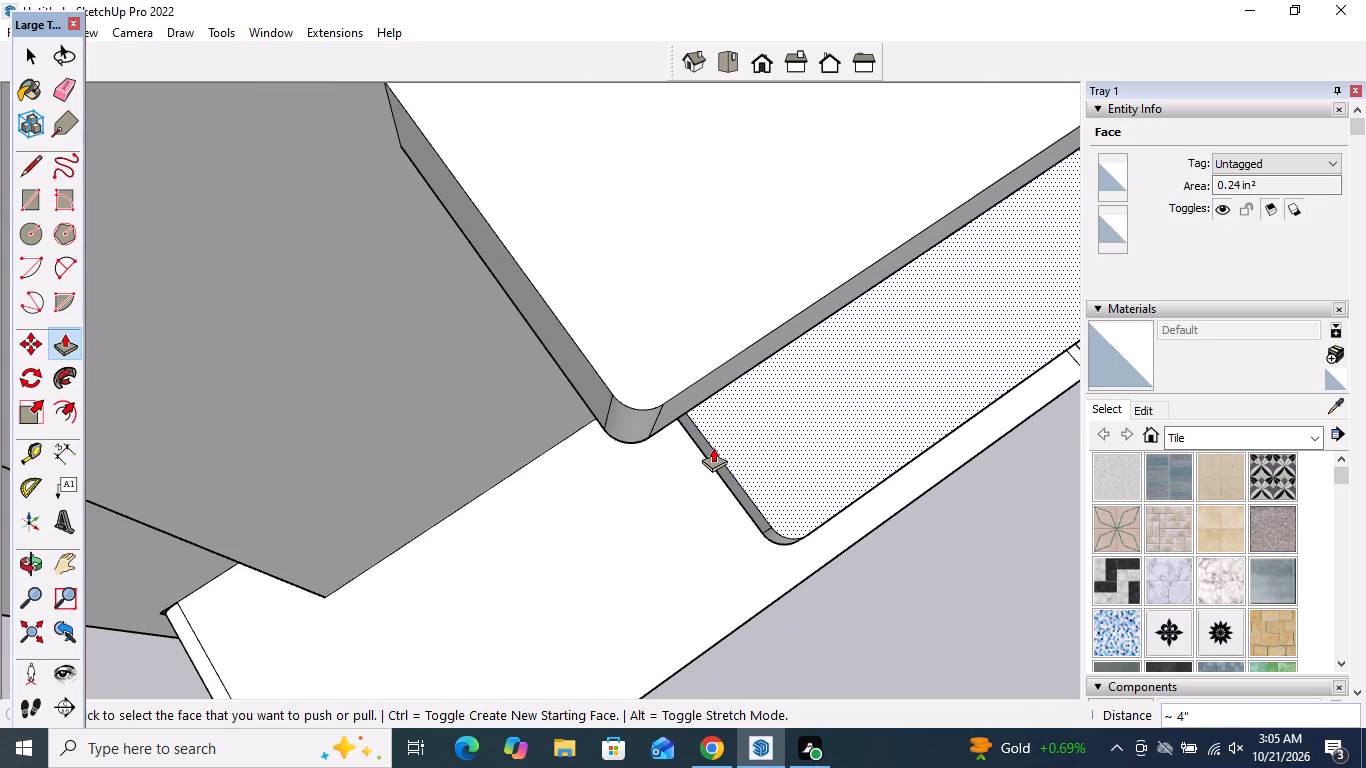
key(space)
Examine the wall unit from above, below, front and side, checking how the upper shelf meets the posts.
scroll(603, 358, down, 17)
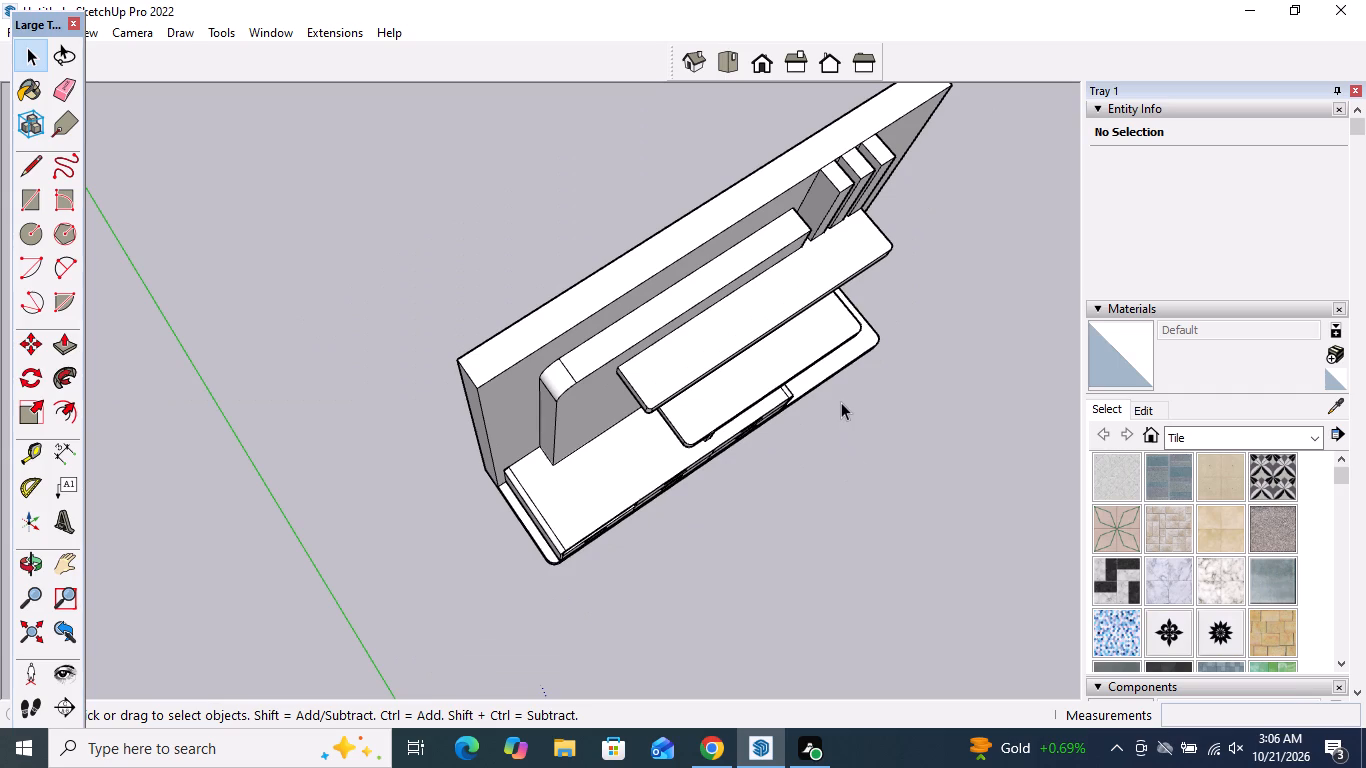
scroll(831, 400, down, 5)
middle_drag(792, 481, 730, 102)
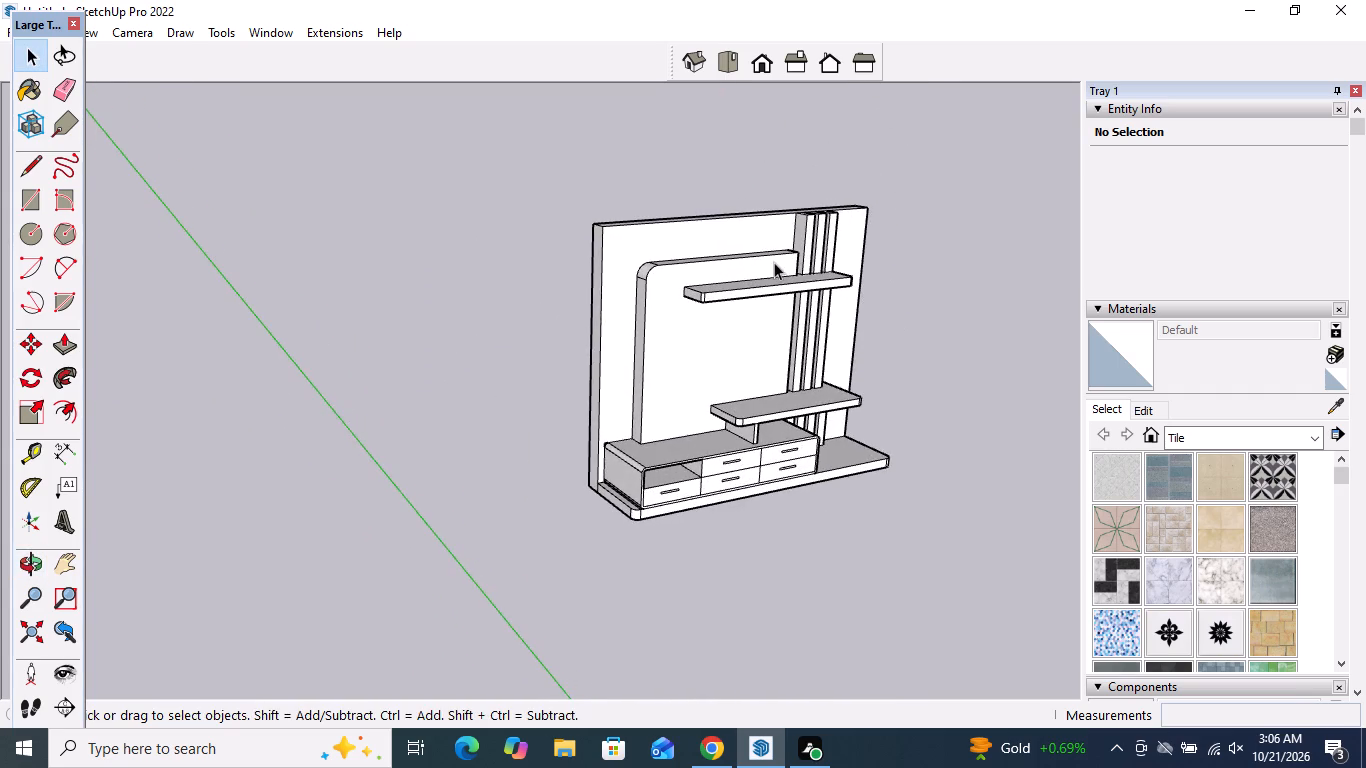
scroll(766, 268, up, 5)
middle_drag(765, 294, 792, 56)
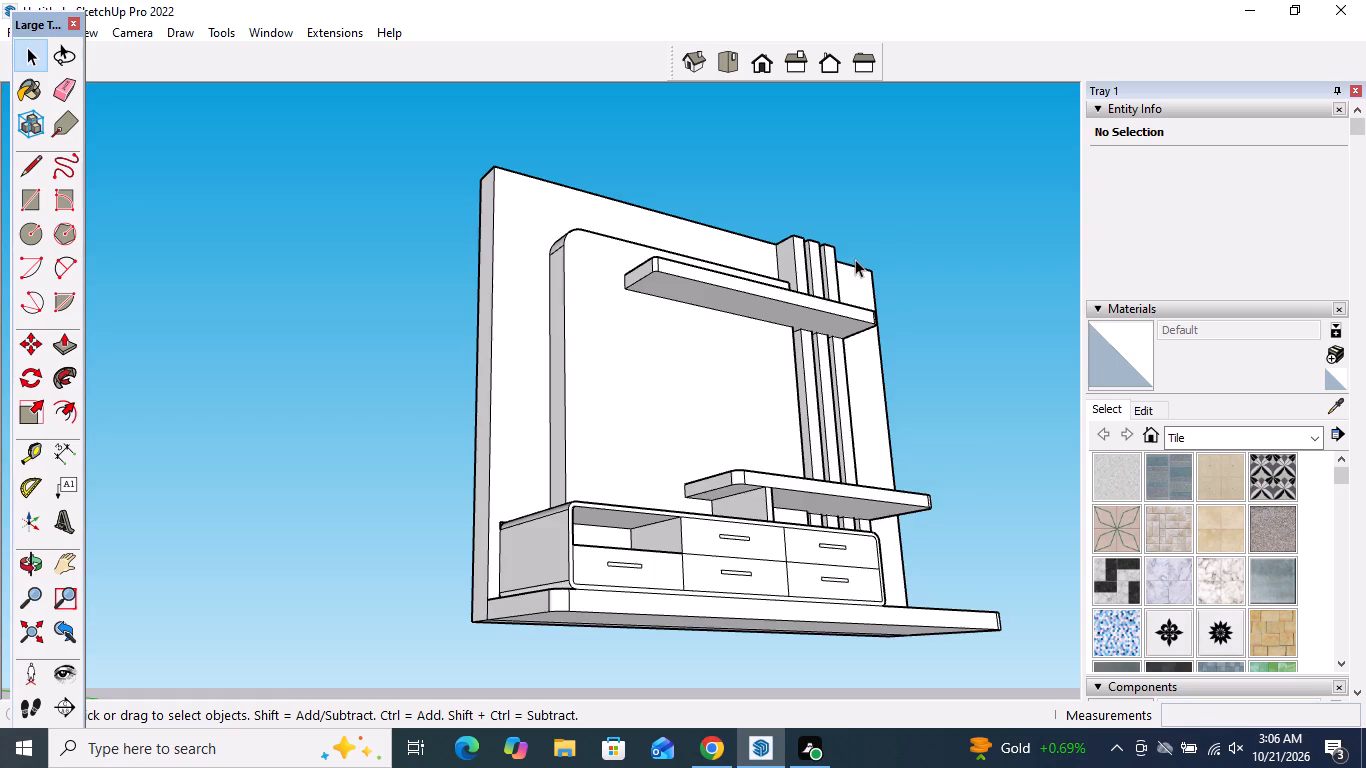
scroll(806, 303, up, 10)
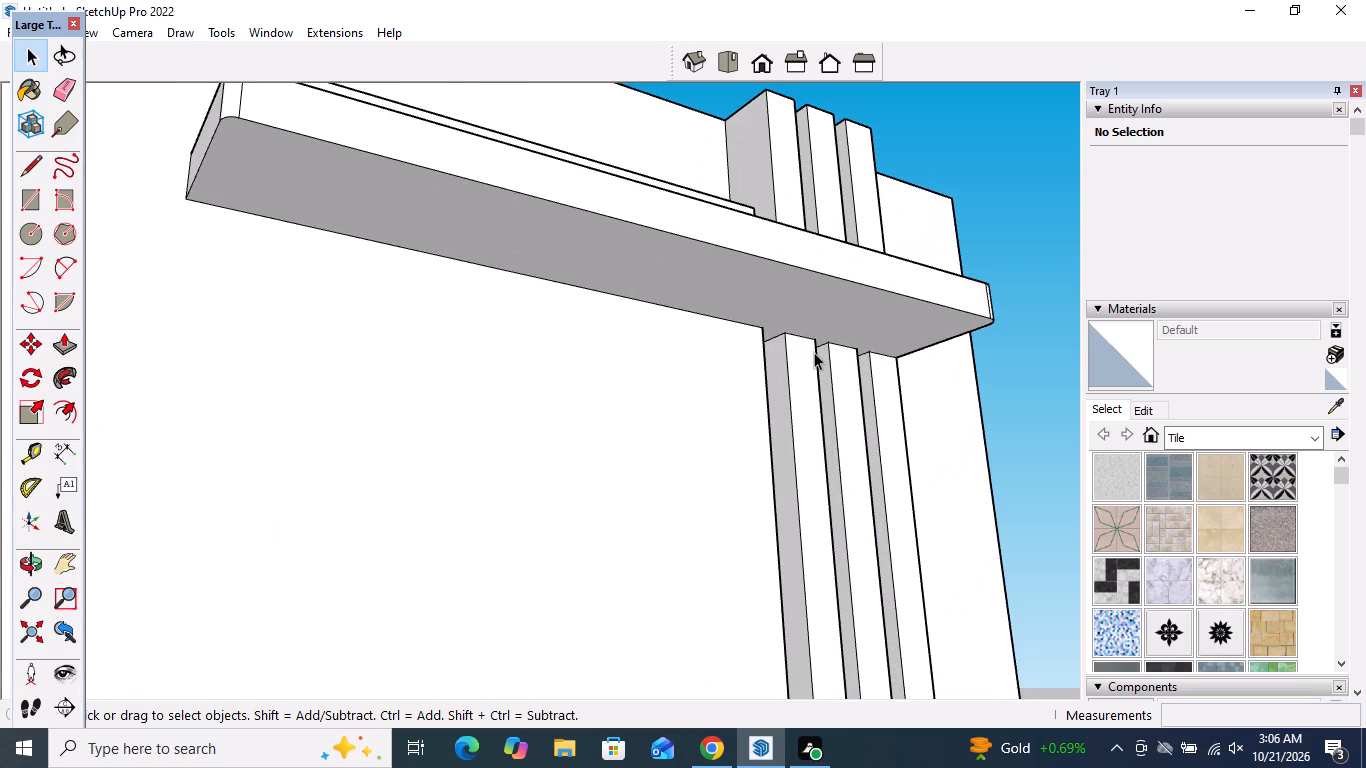
middle_drag(815, 306, 860, 204)
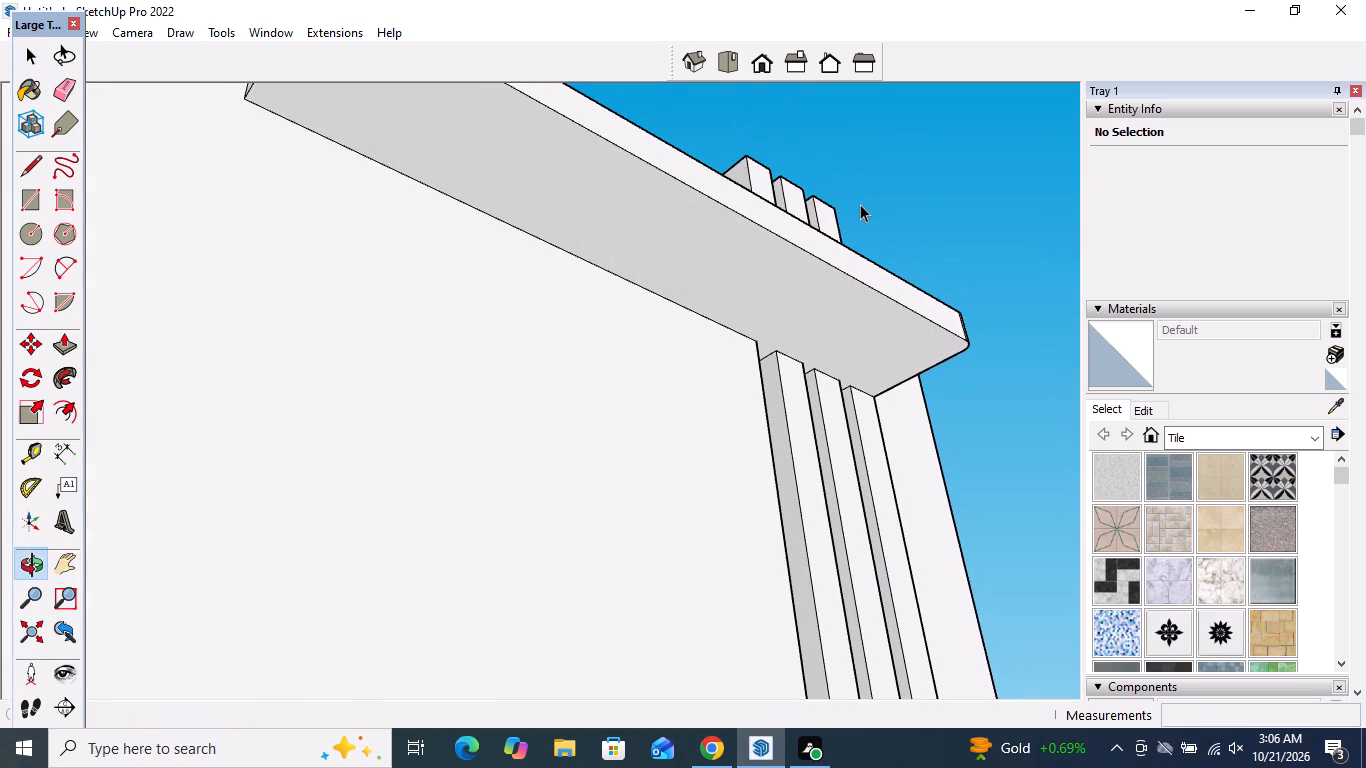
middle_drag(863, 210, 869, 323)
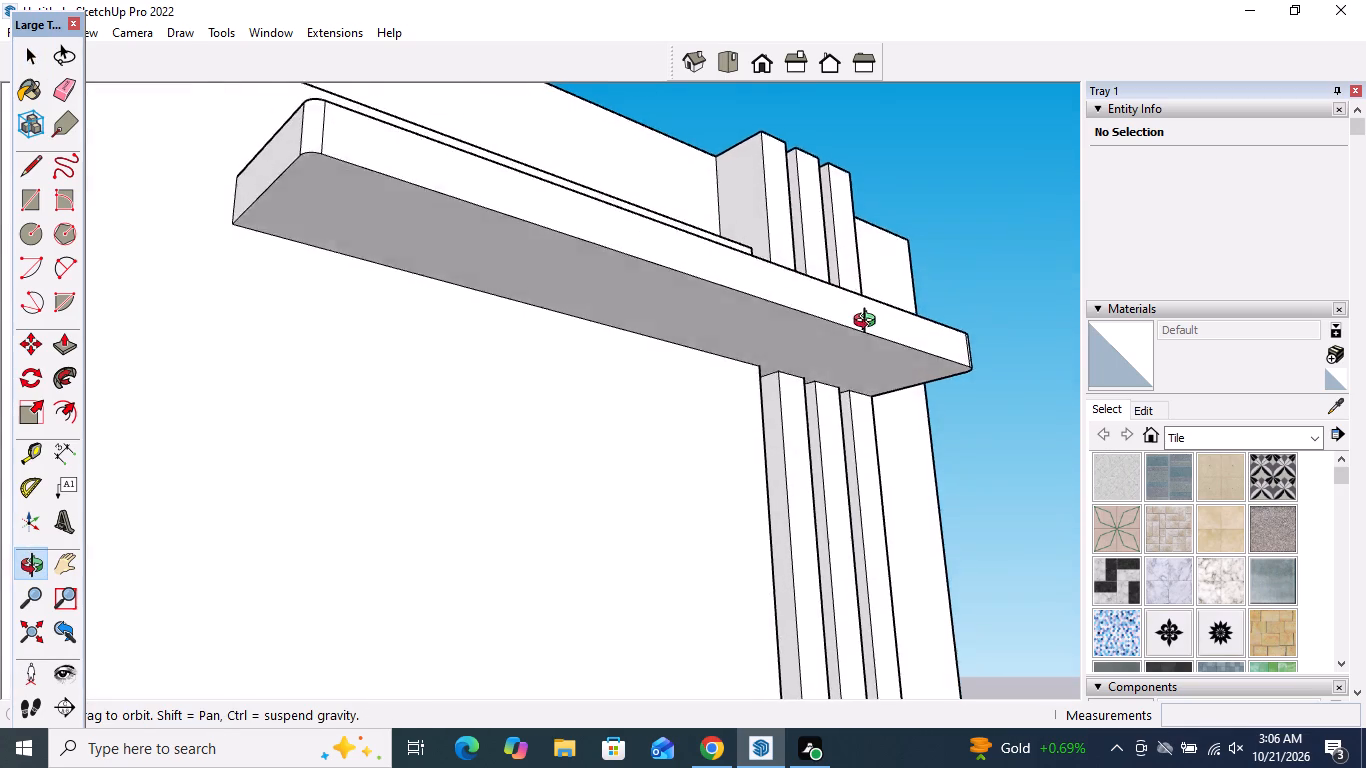
middle_drag(869, 323, 863, 350)
scroll(863, 350, down, 9)
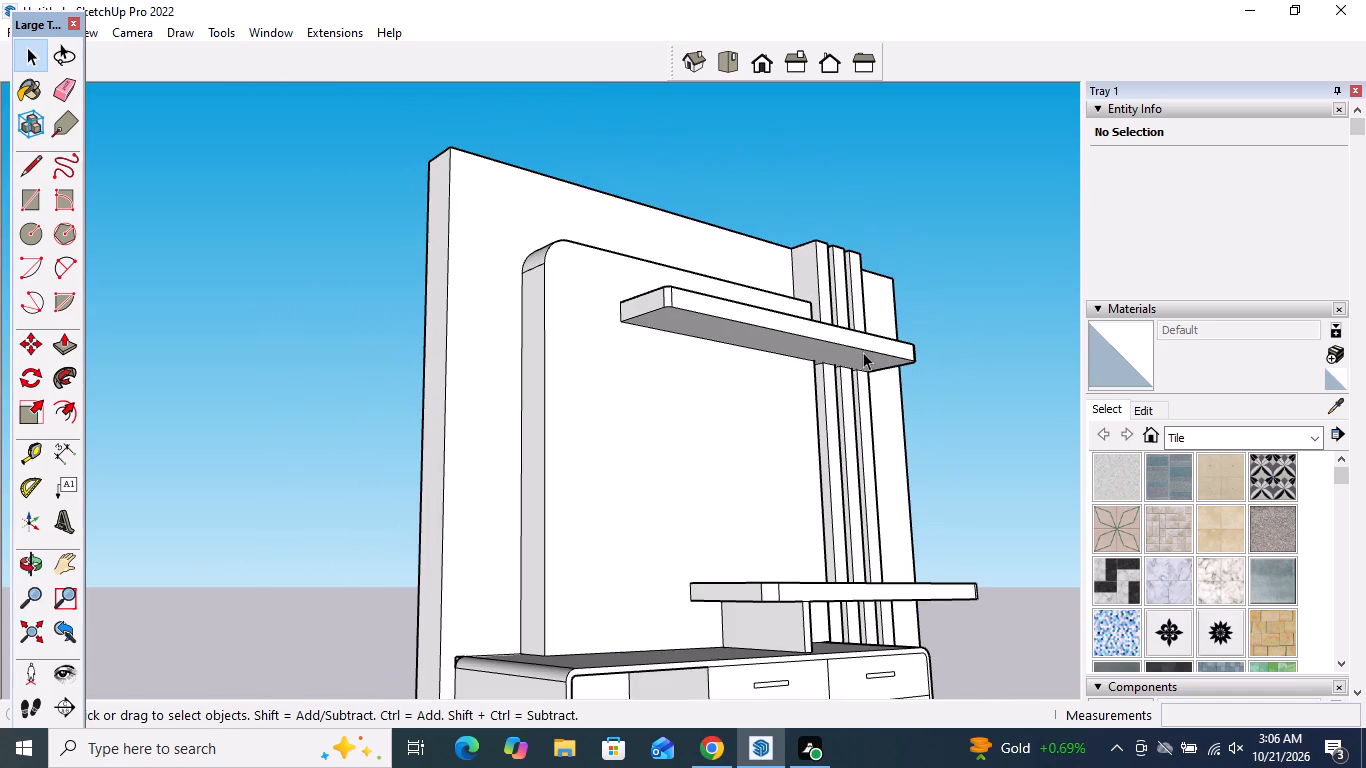
scroll(863, 352, down, 4)
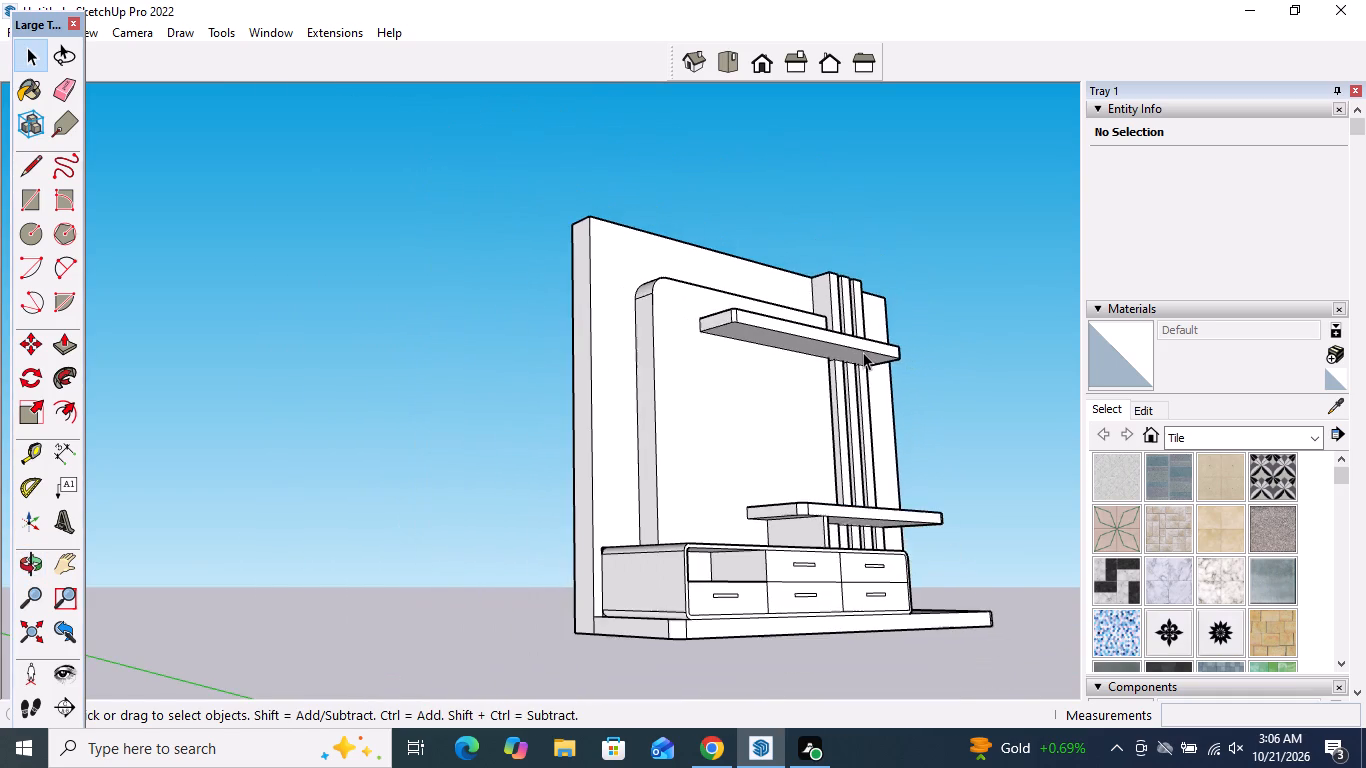
middle_drag(863, 352, 597, 406)
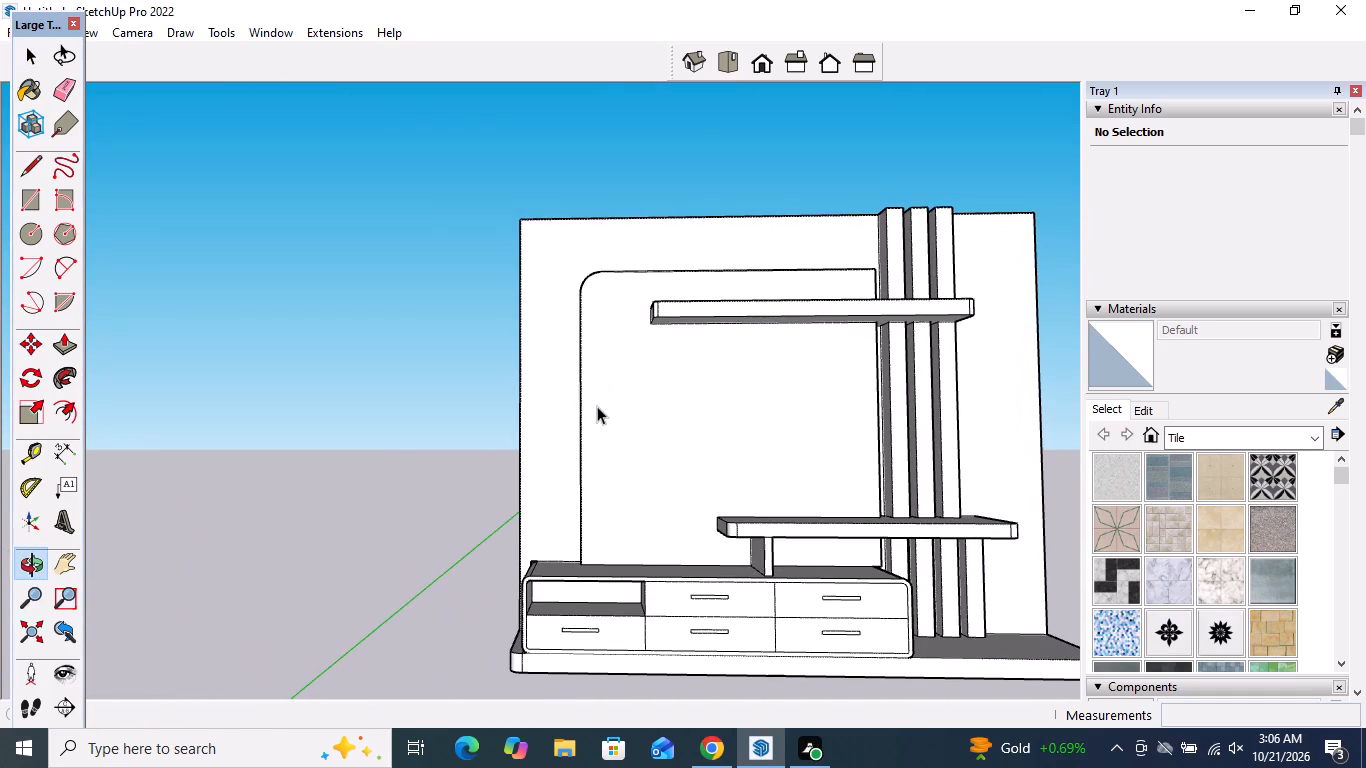
middle_drag(888, 429, 471, 450)
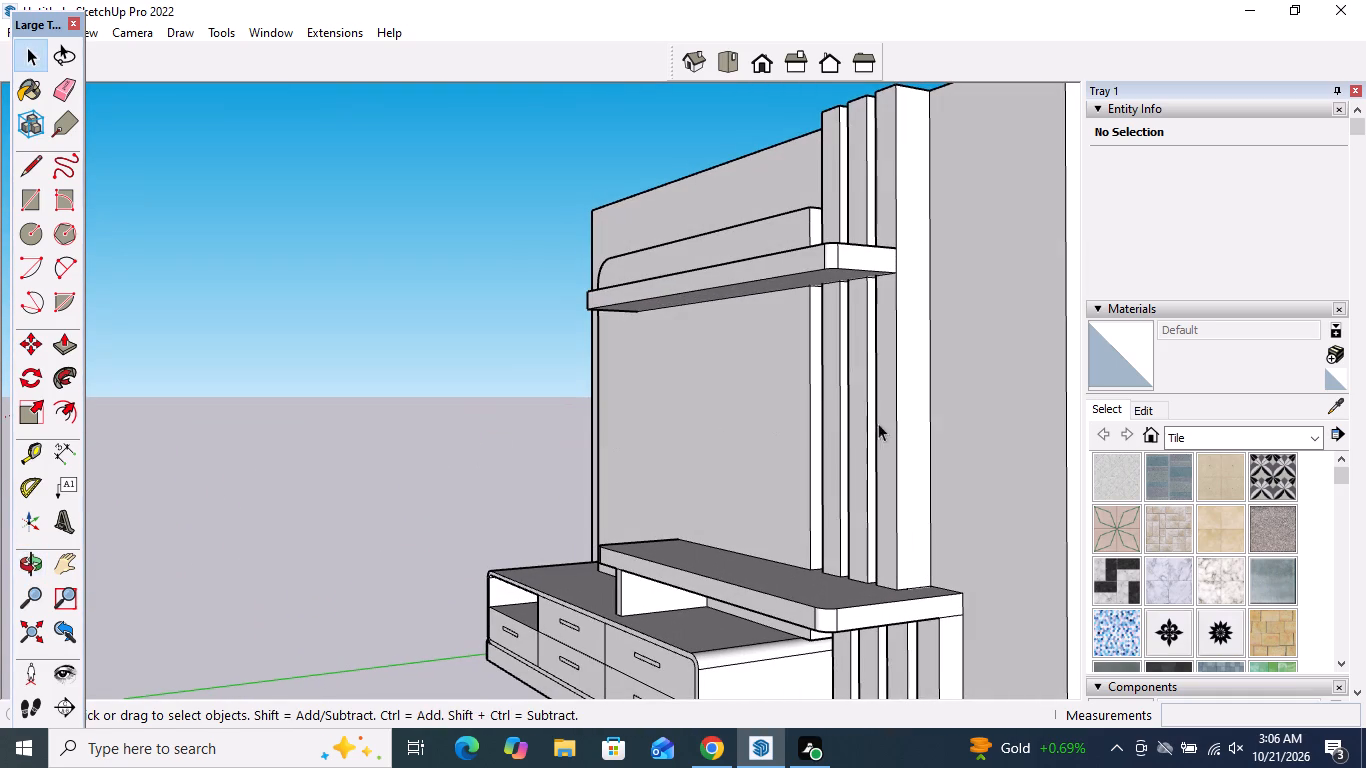
Push/pull the first post's front face below the lower shelf about 2 5/16" to align with the raised panel's front face.
scroll(855, 414, up, 4)
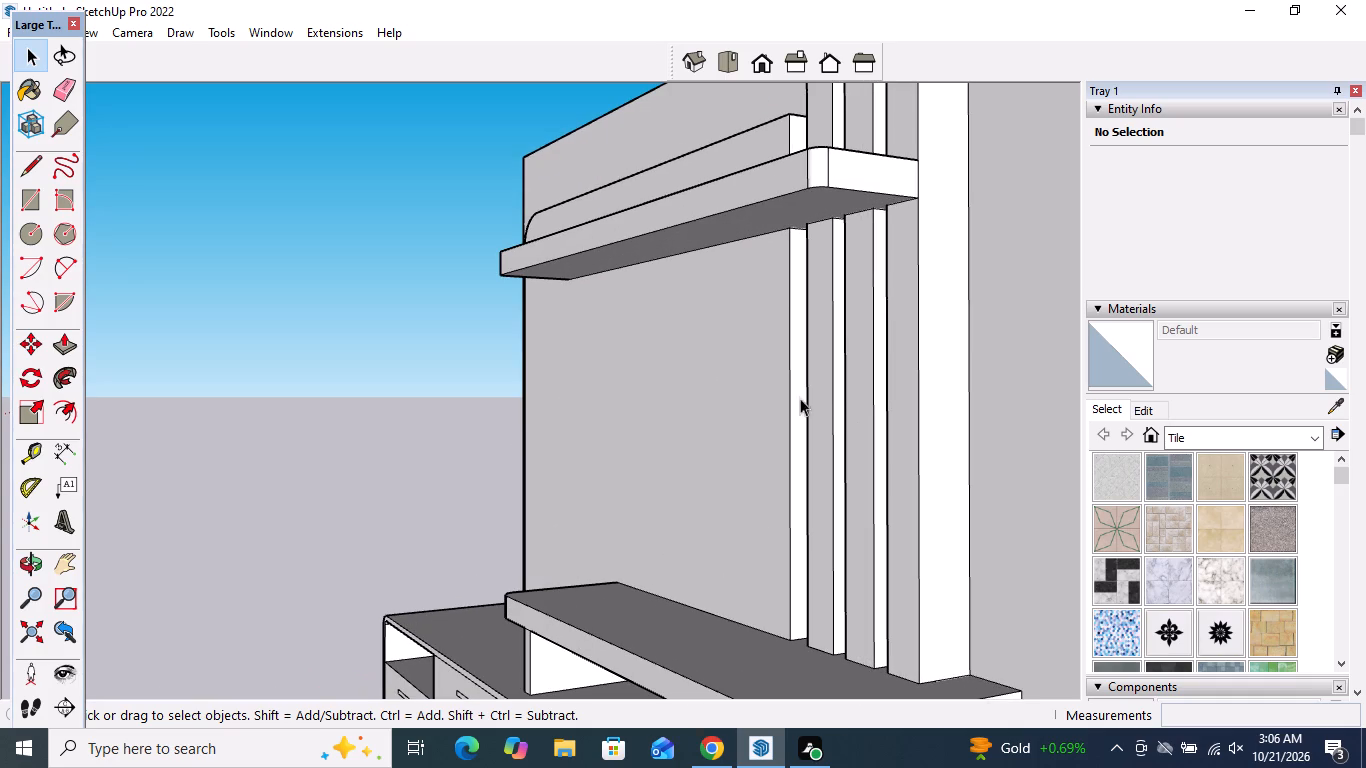
click(60, 342)
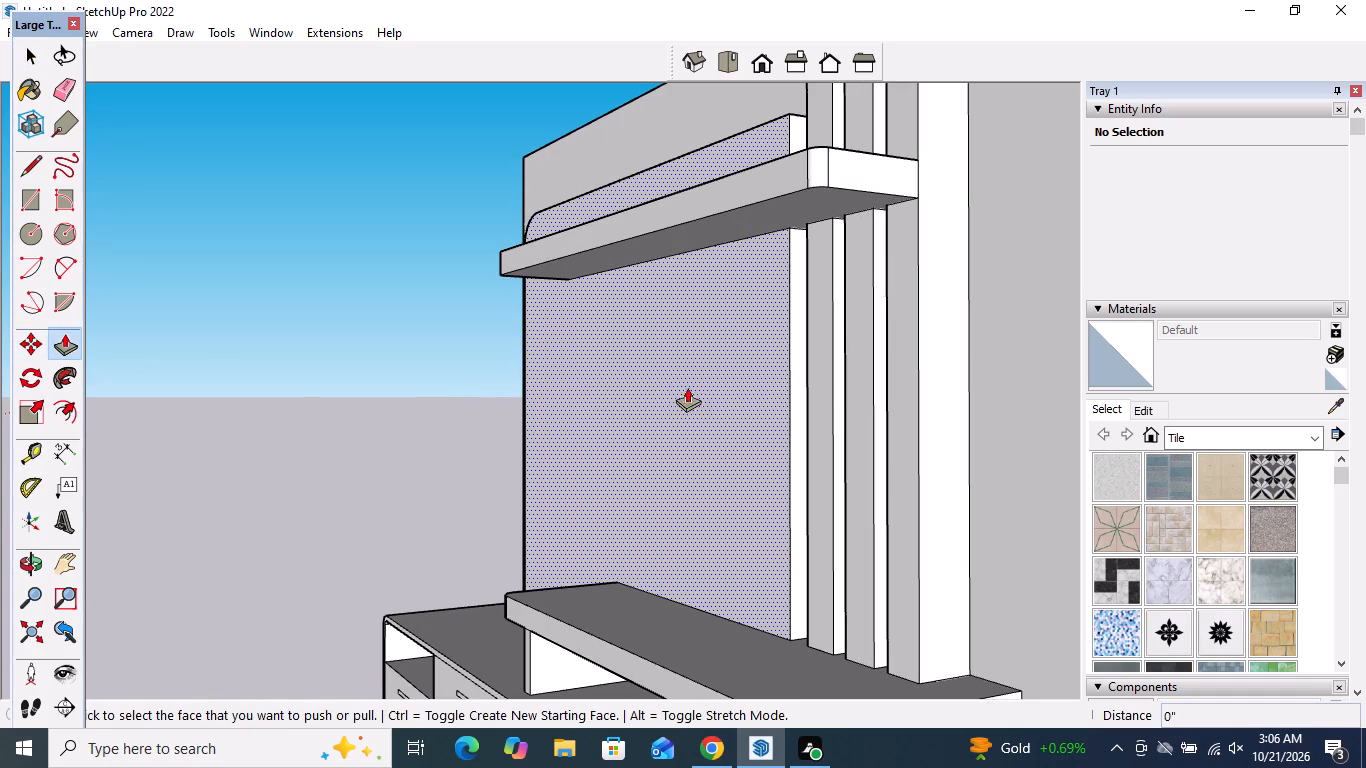
click(813, 386)
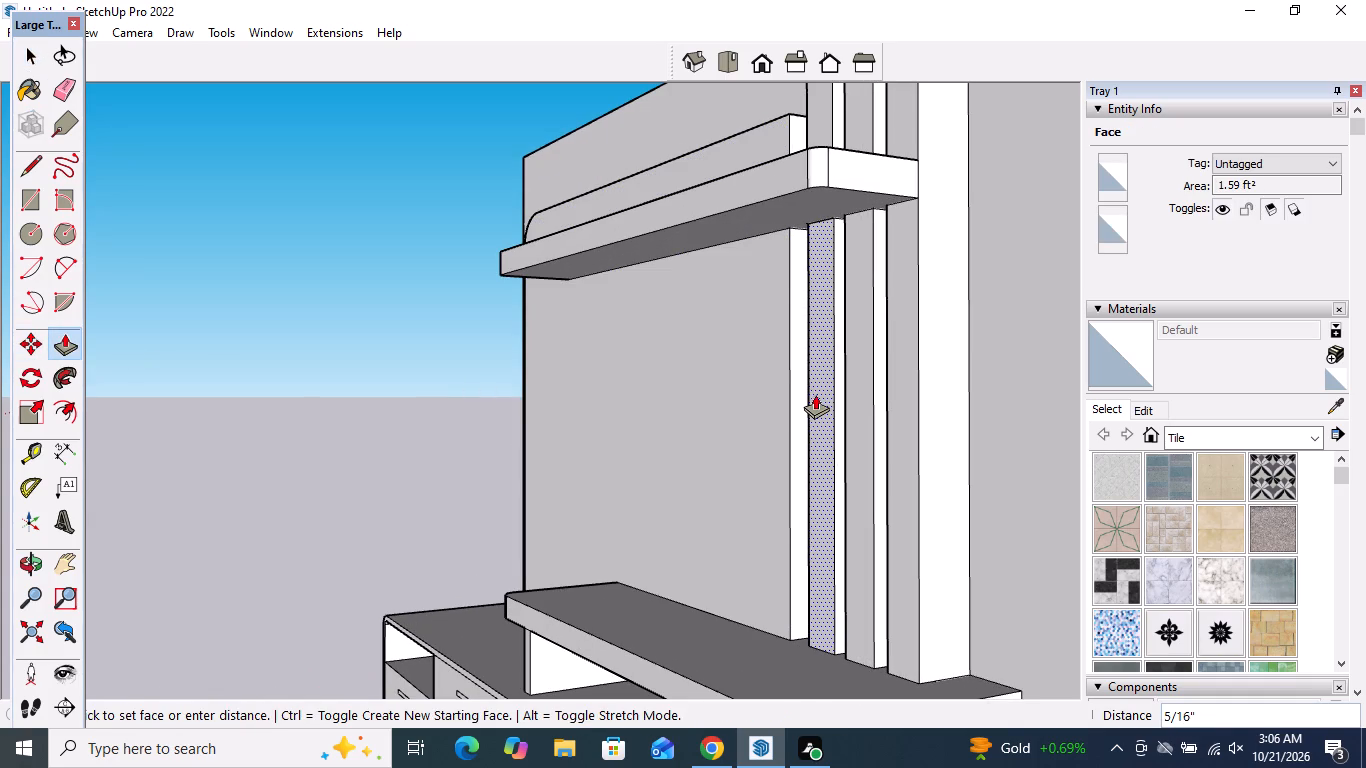
key(Escape)
scroll(822, 315, down, 5)
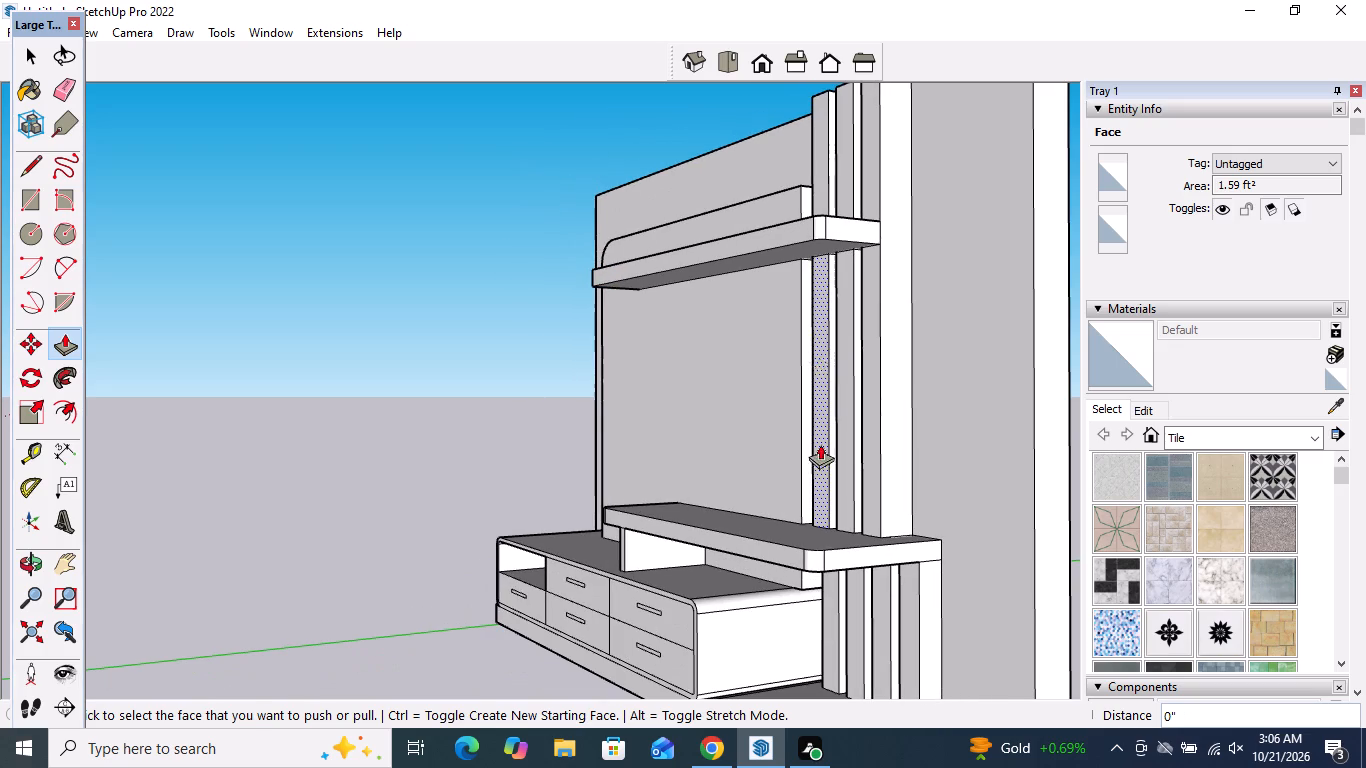
scroll(816, 600, up, 10)
click(851, 585)
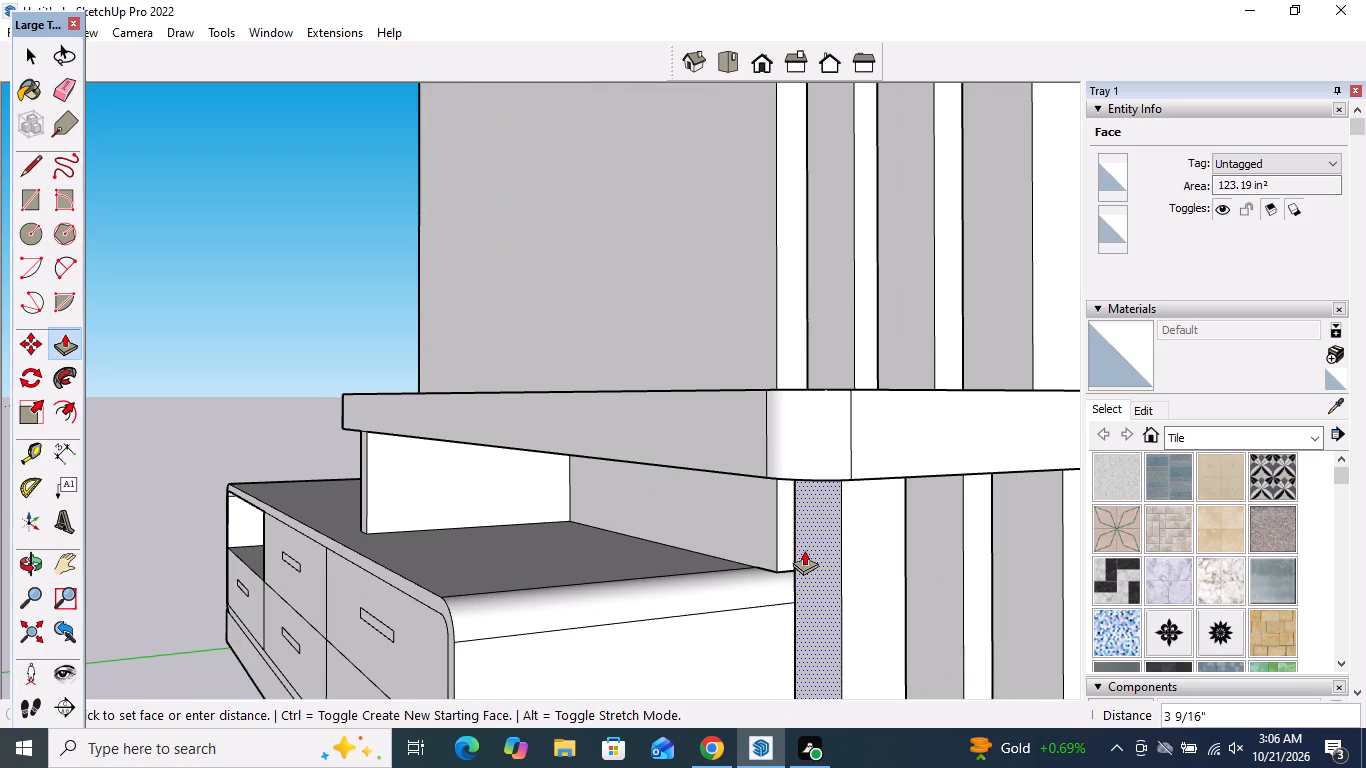
middle_drag(804, 547, 1038, 556)
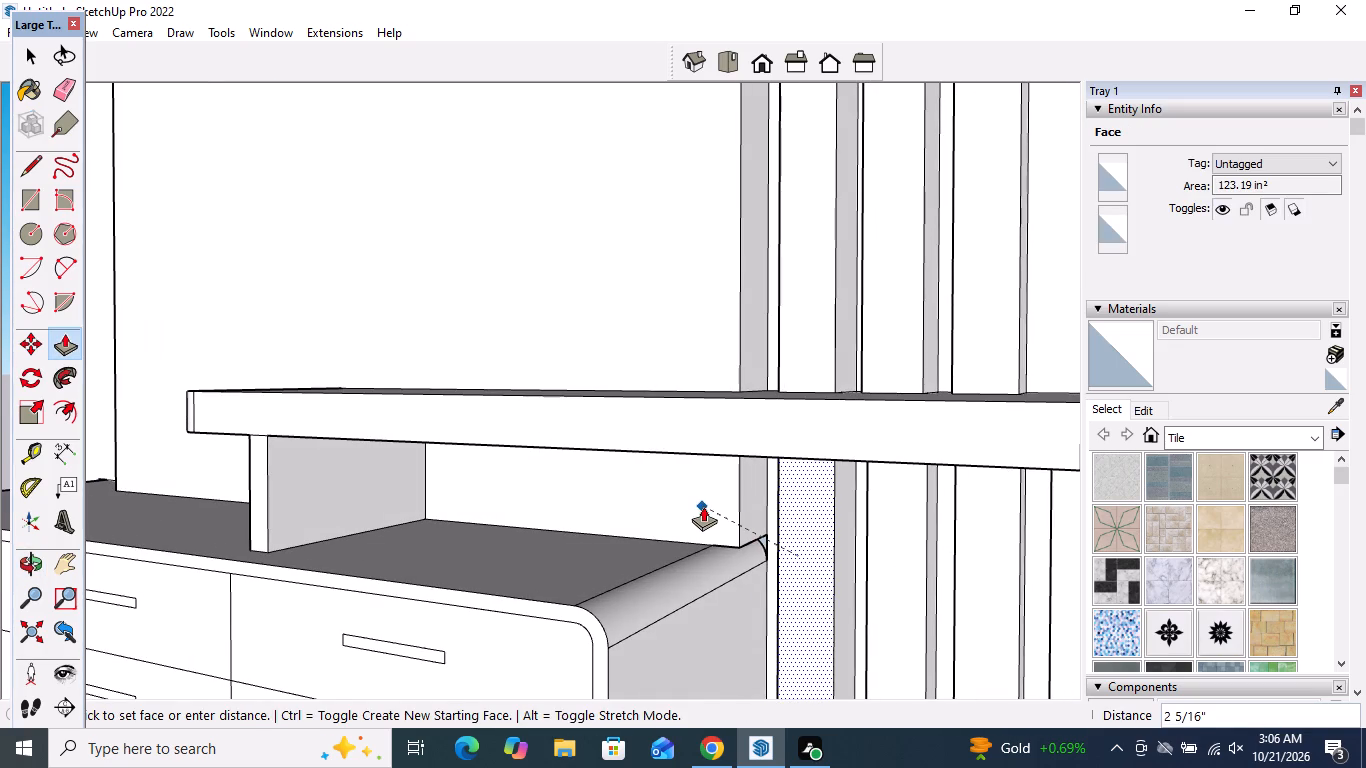
click(703, 506)
Repeat the same push/pull on the front faces of the remaining post sections below the lower shelf.
double_click(885, 537)
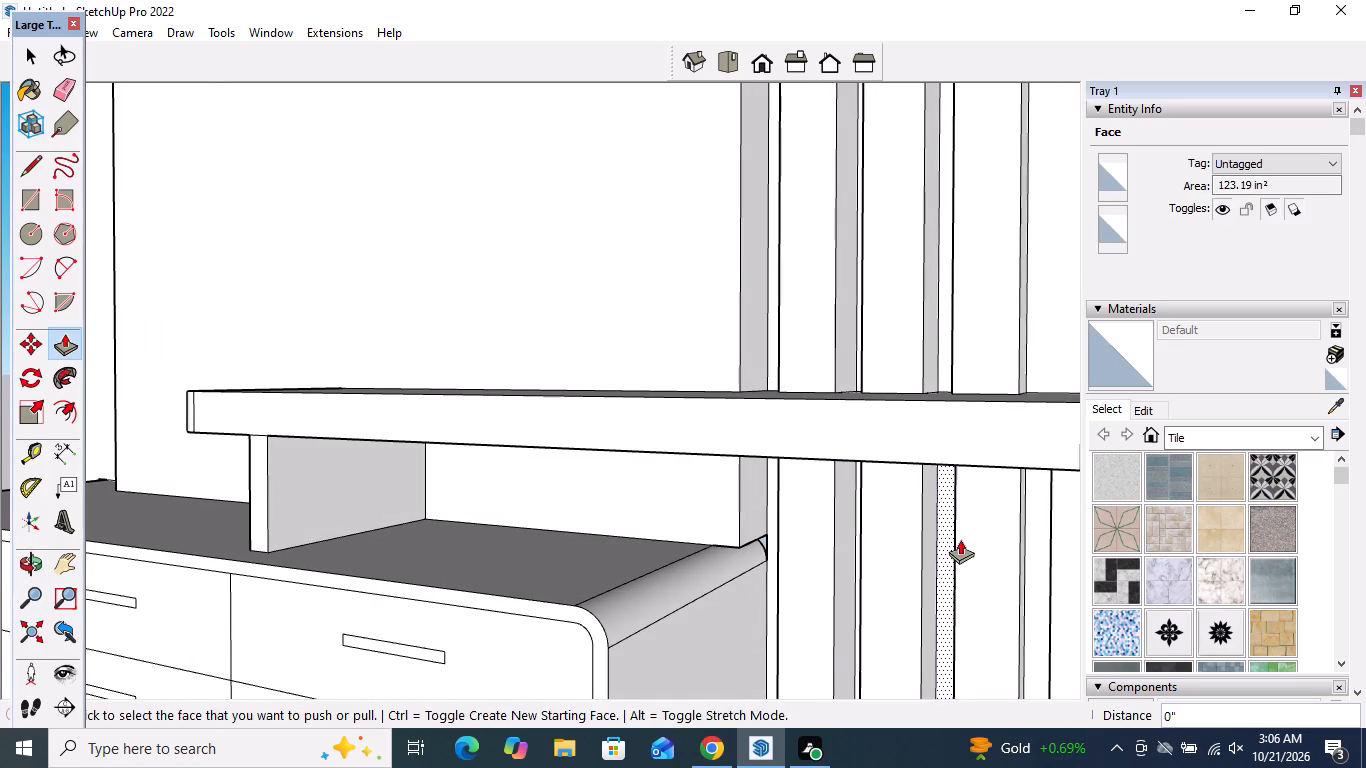
double_click(981, 536)
scroll(839, 538, down, 5)
double_click(996, 533)
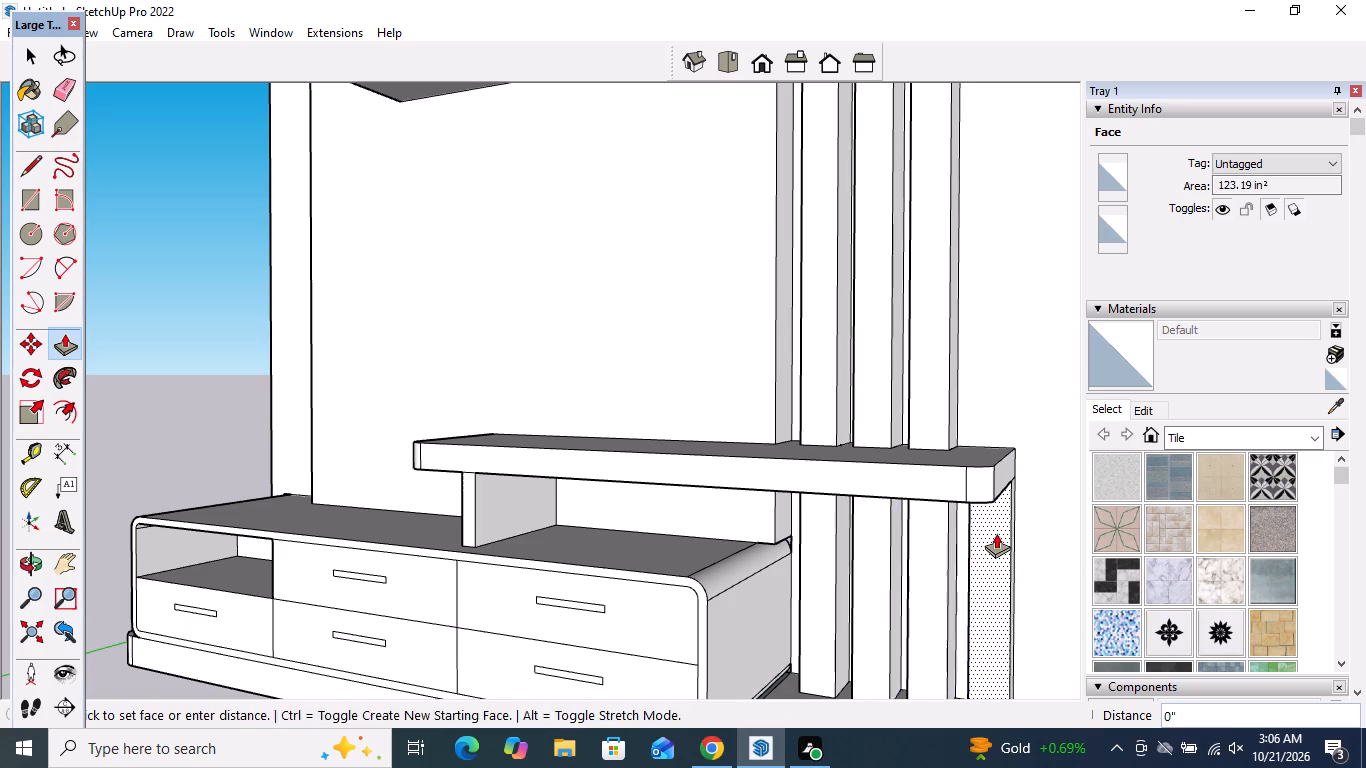
Push/pull the first post's front face between the two shelves flush with the raised panel's front, repeating it on the second post.
scroll(787, 315, up, 7)
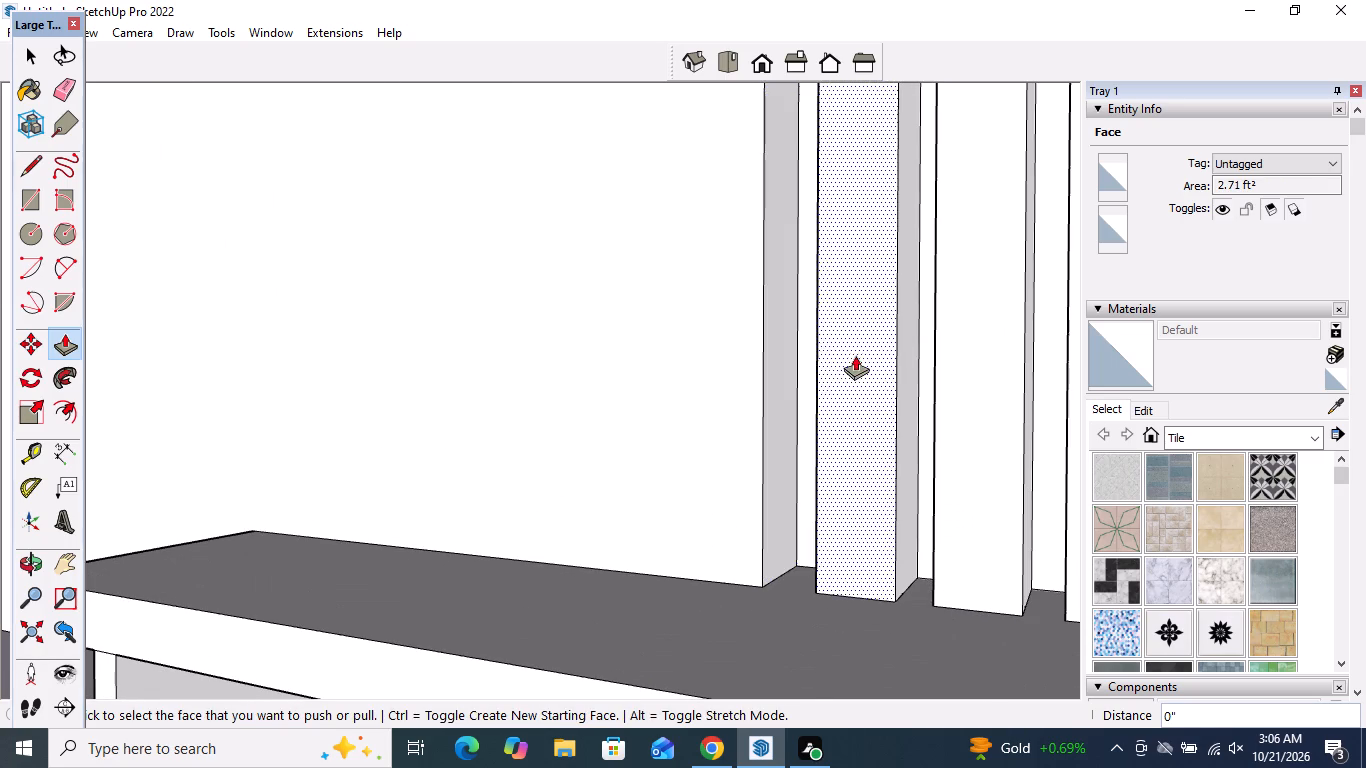
click(855, 355)
middle_drag(813, 333, 1218, 392)
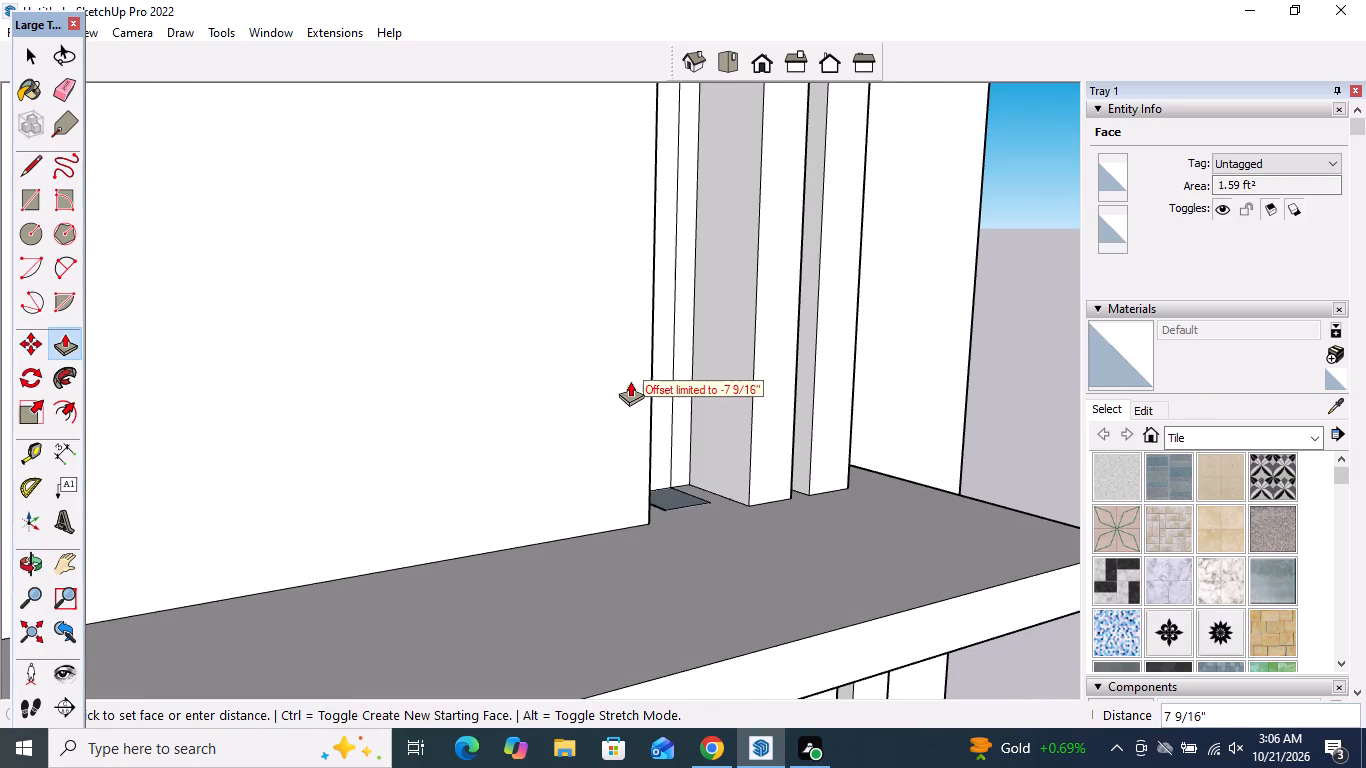
click(648, 408)
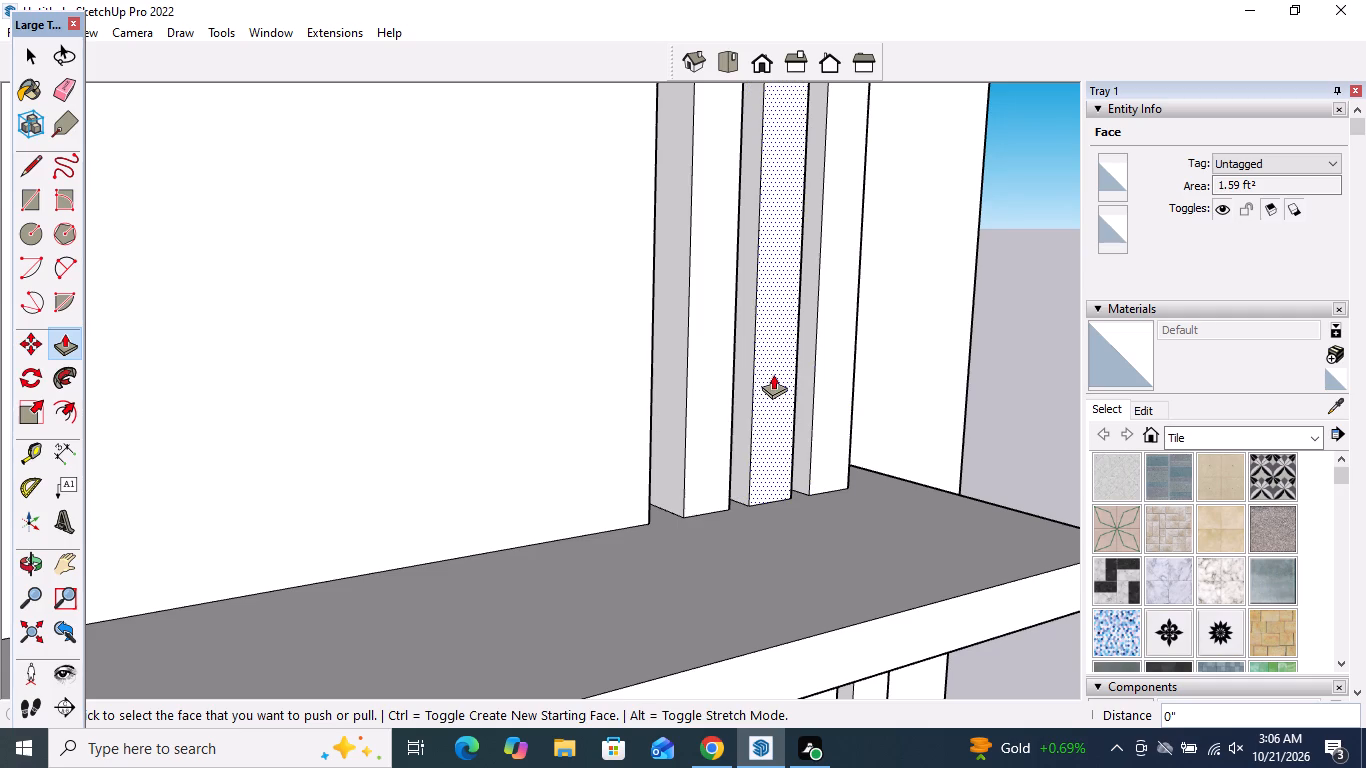
double_click(773, 373)
key(space)
Examine the wall unit from above, the side and the front, checking the posts' alignment with the shelves and raised panel.
scroll(760, 412, down, 3)
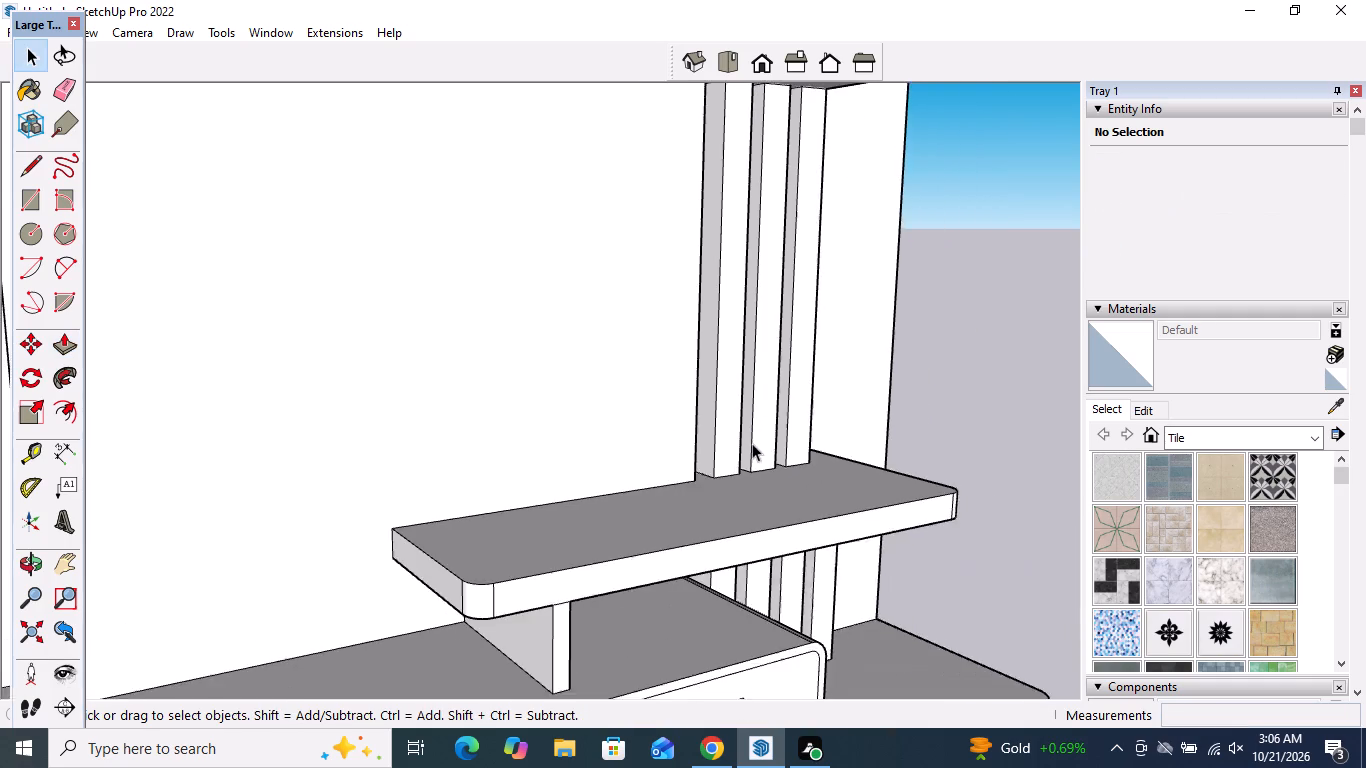
scroll(752, 443, down, 14)
scroll(784, 269, up, 6)
middle_drag(732, 328, 753, 397)
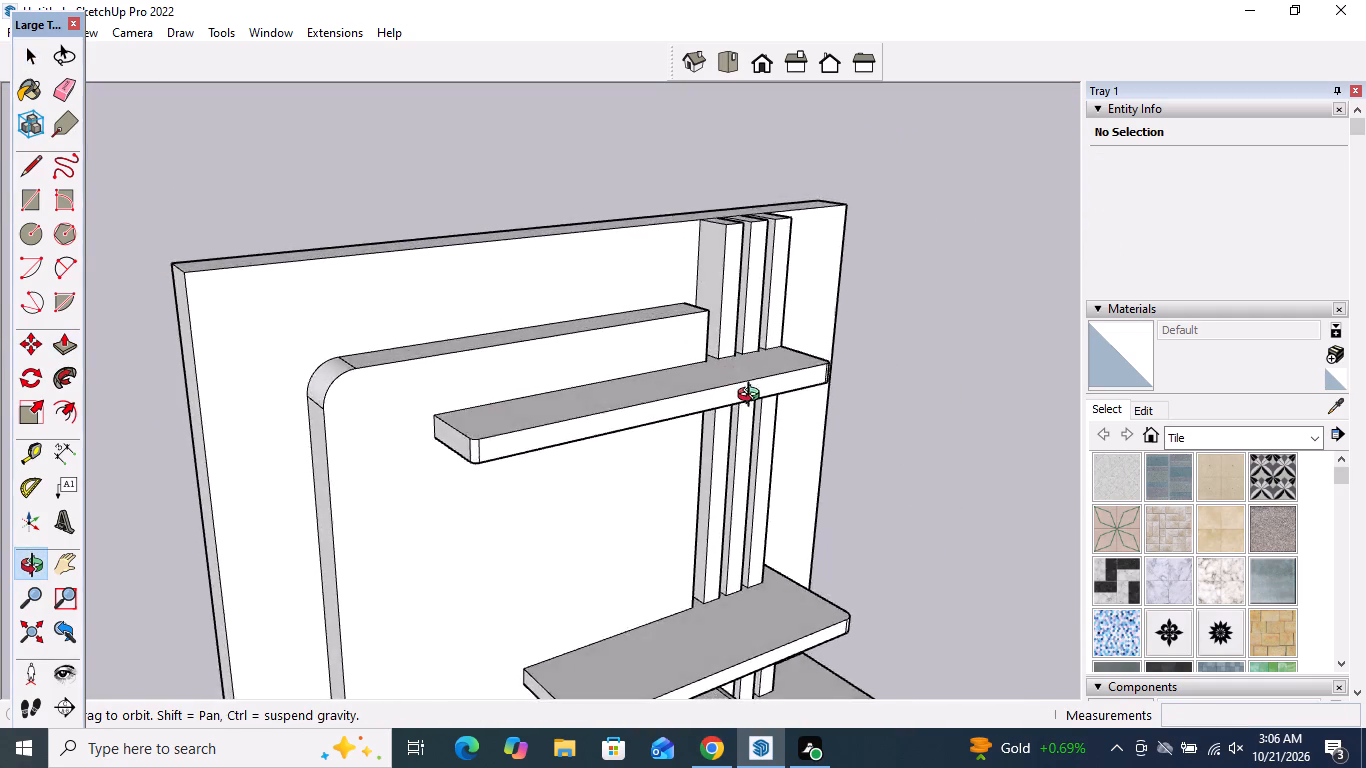
middle_drag(753, 397, 839, 449)
key(space)
scroll(868, 432, down, 5)
middle_drag(868, 431, 831, 299)
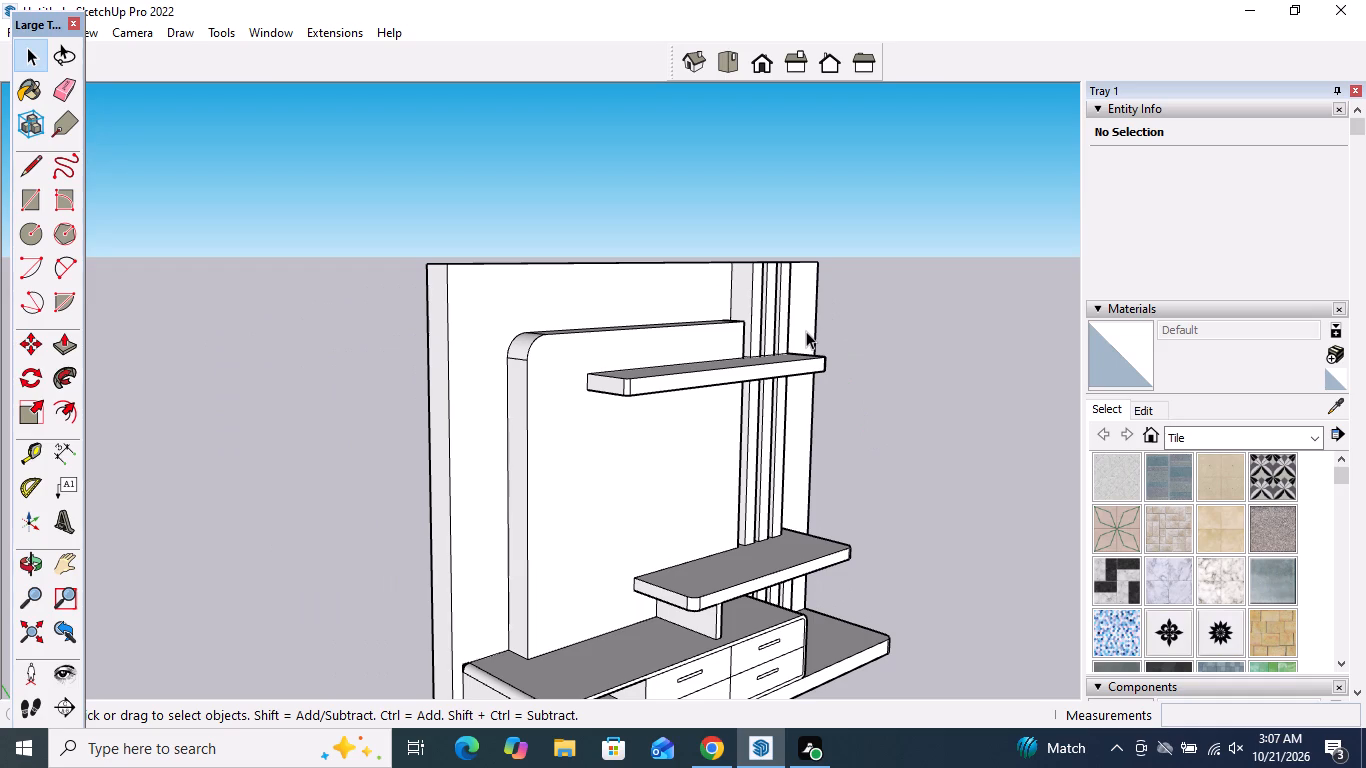
scroll(806, 331, down, 3)
middle_drag(756, 437, 718, 399)
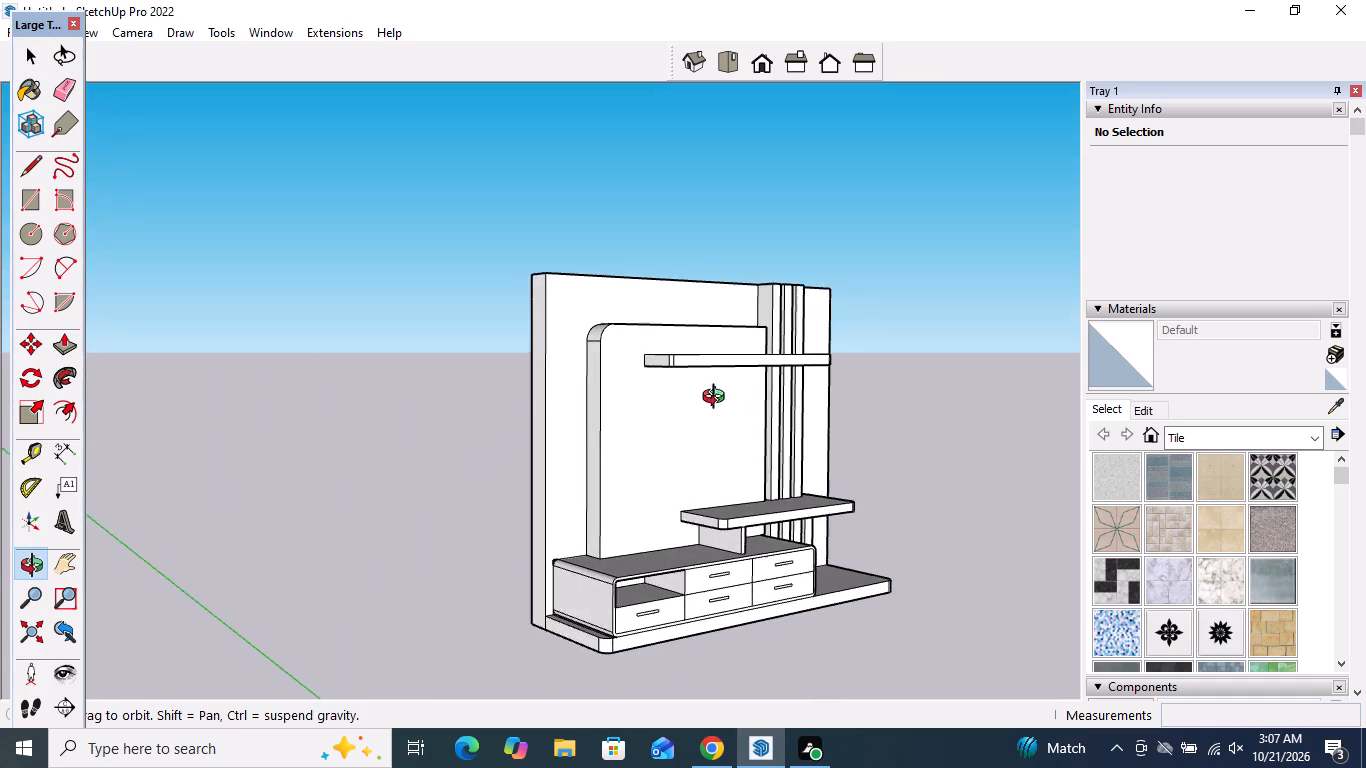
middle_drag(718, 399, 598, 390)
scroll(648, 409, up, 3)
scroll(648, 409, down, 1)
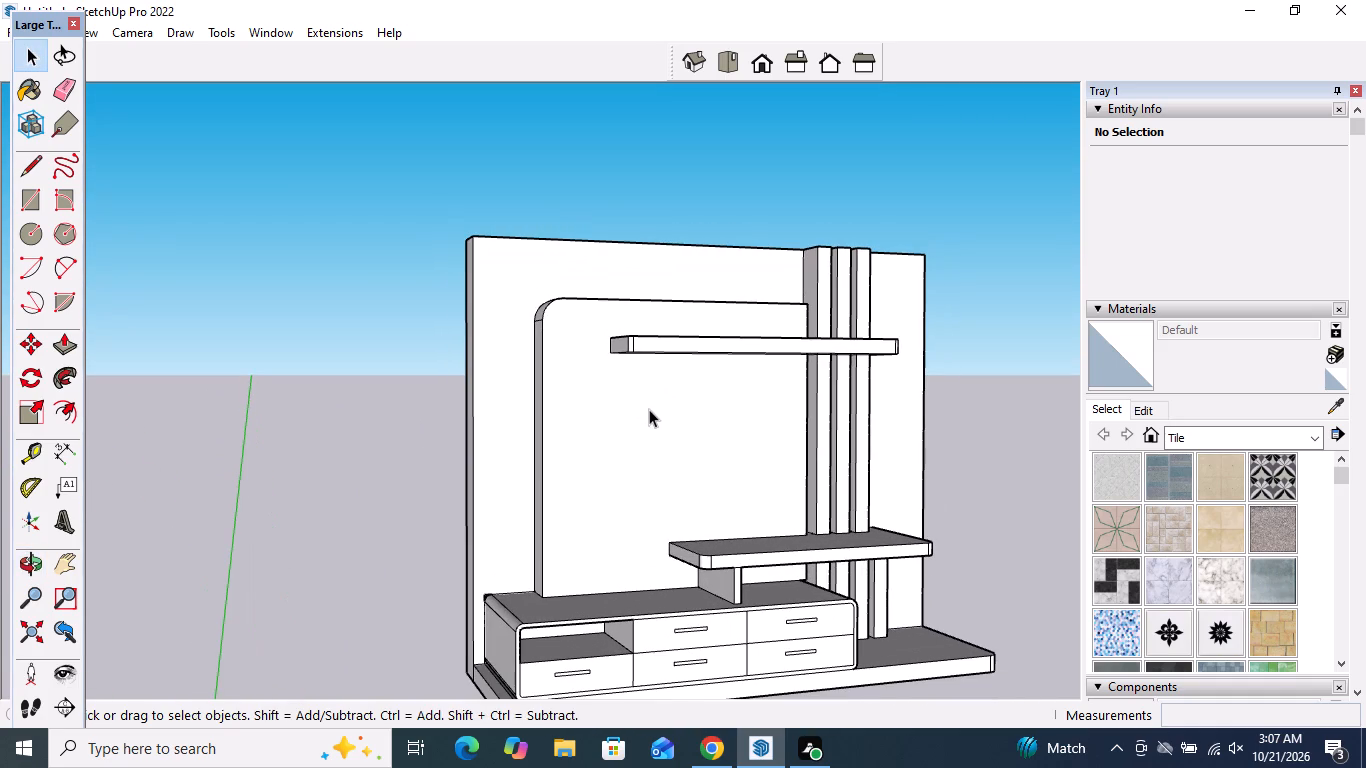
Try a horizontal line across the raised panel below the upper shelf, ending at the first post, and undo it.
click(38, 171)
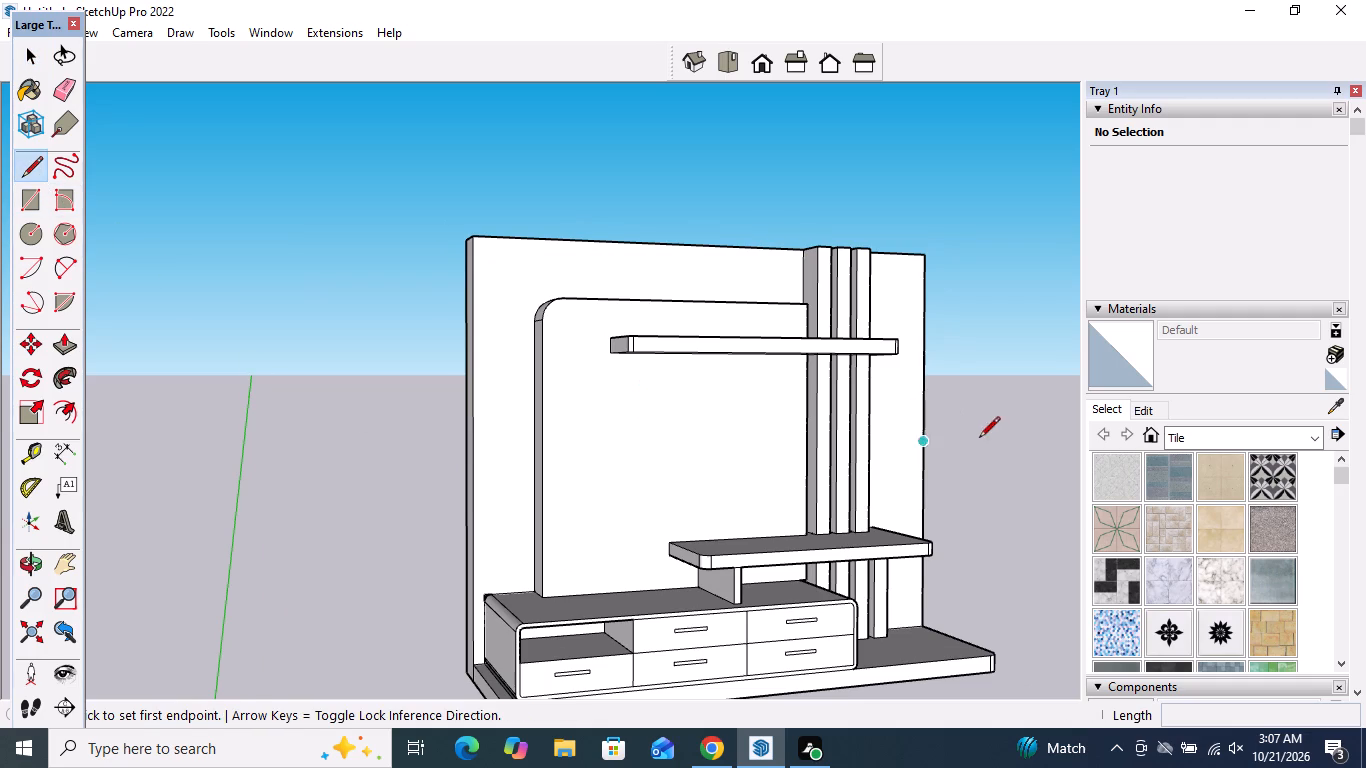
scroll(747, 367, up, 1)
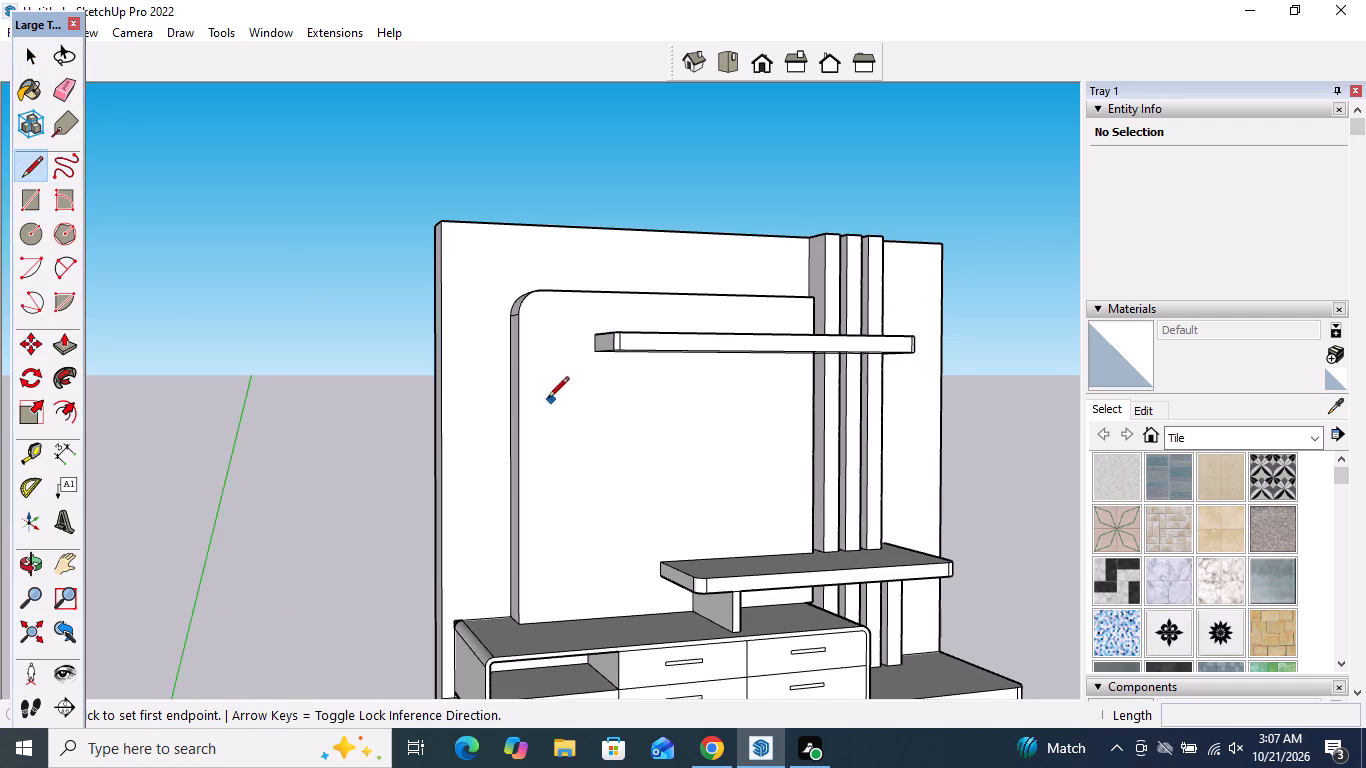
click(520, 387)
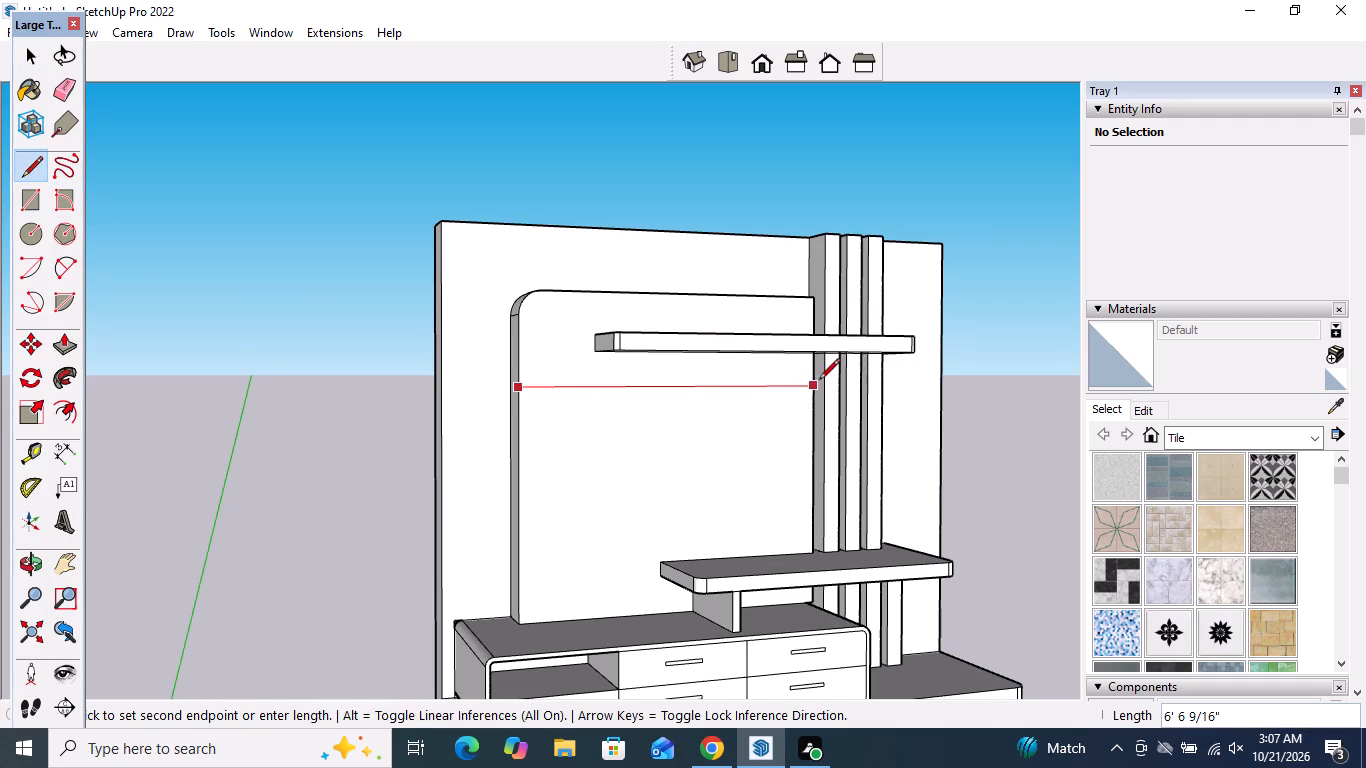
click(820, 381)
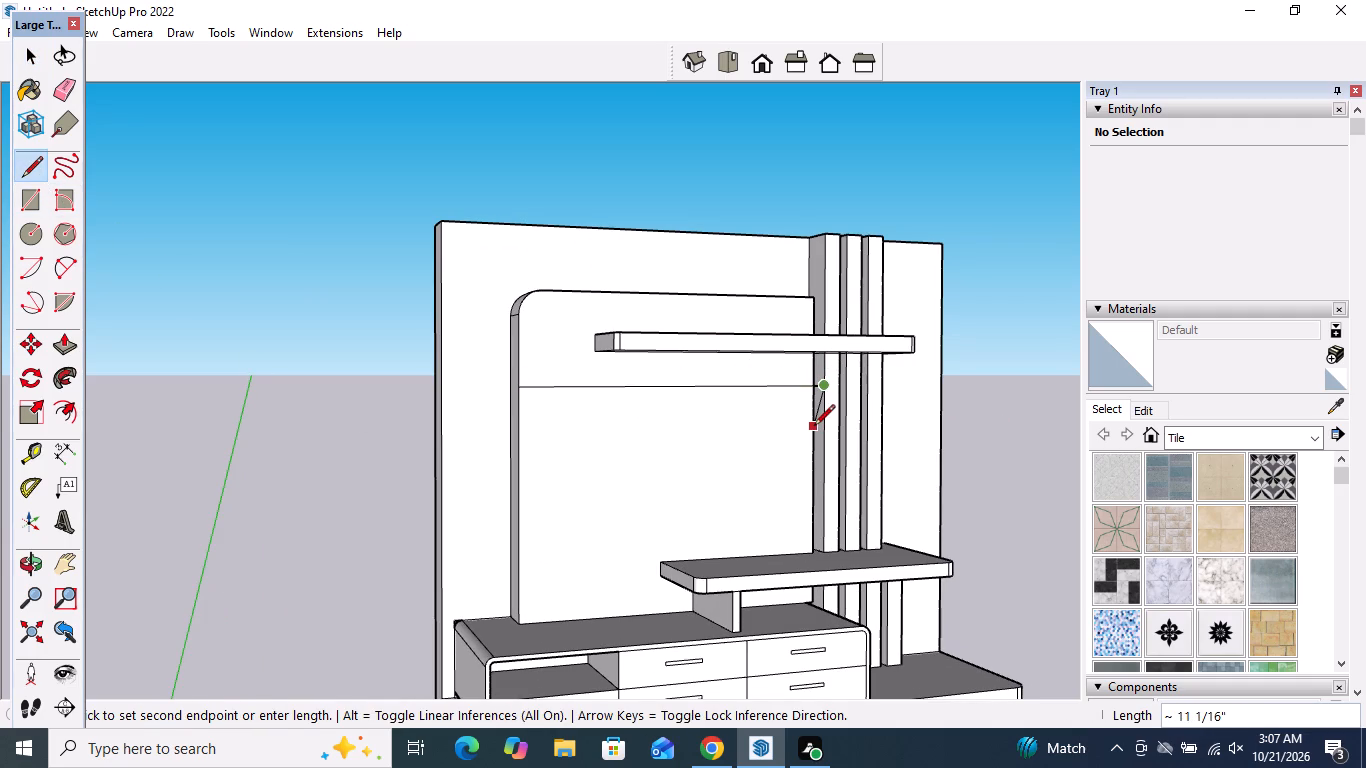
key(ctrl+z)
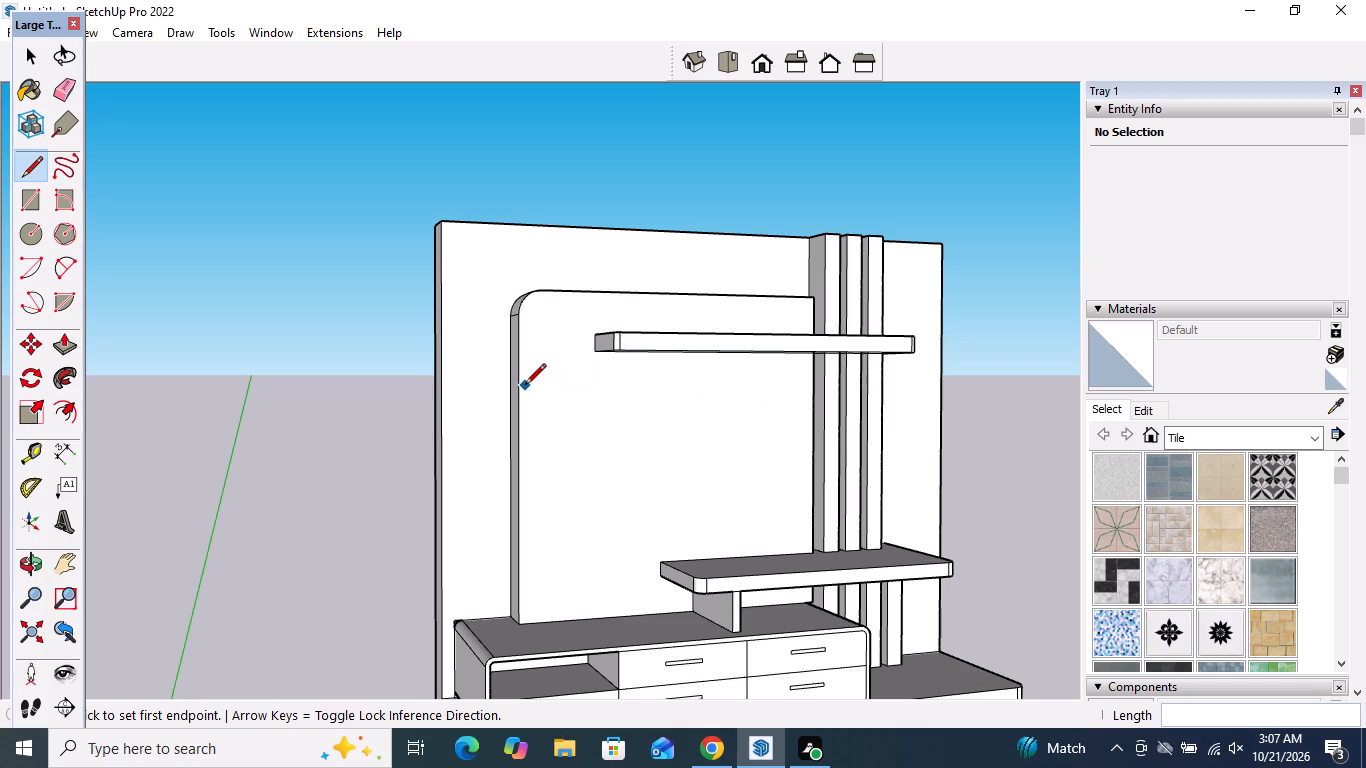
Draw a horizontal line about 6' 6 9/16" long across the raised panel's full width, just below the upper shelf.
click(521, 389)
scroll(699, 385, up, 4)
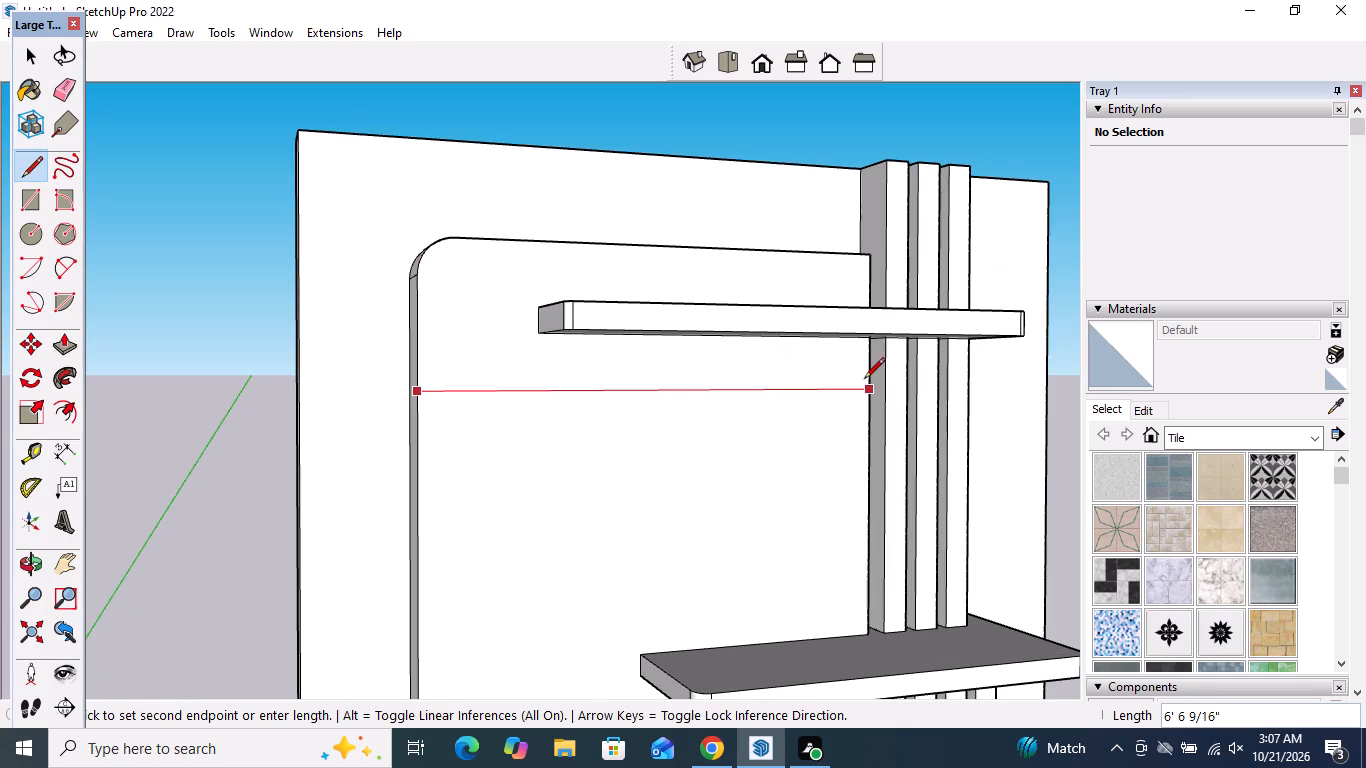
click(864, 380)
key(space)
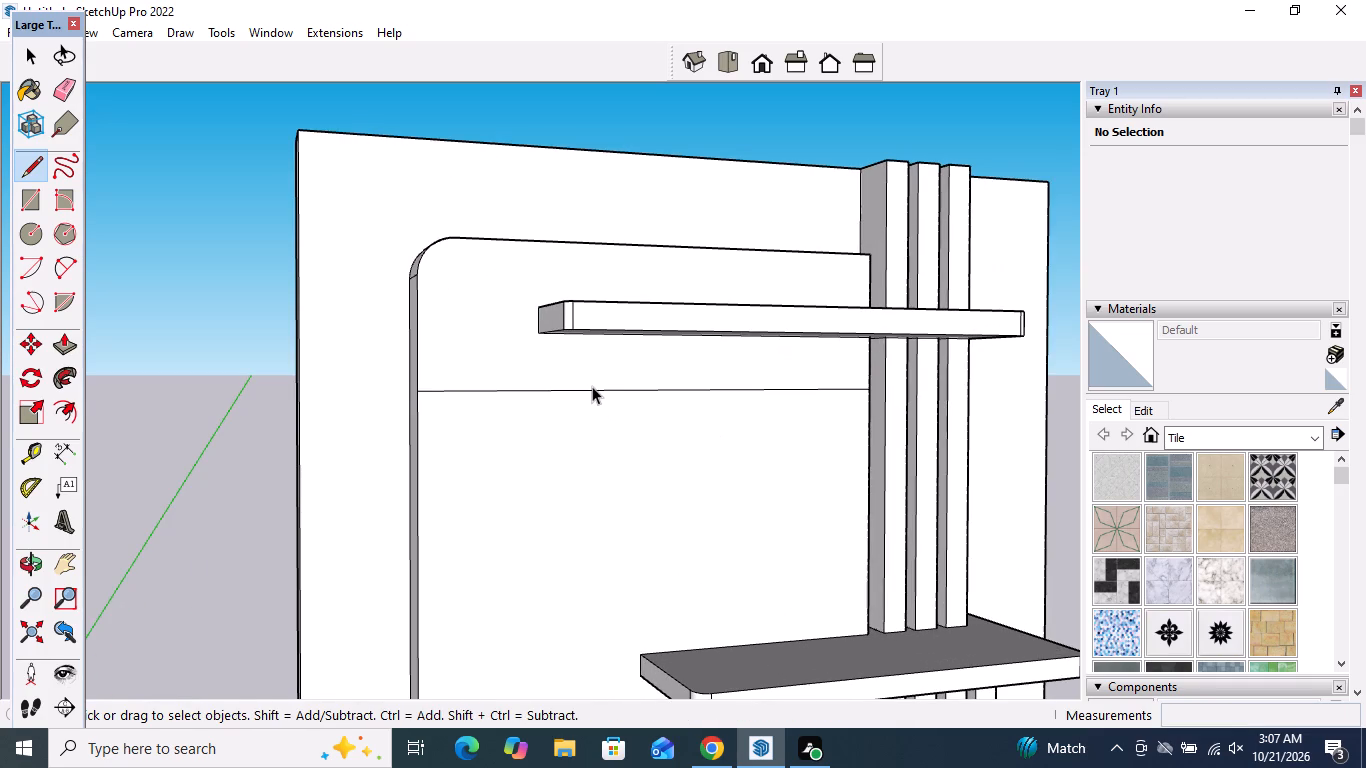
Copy the horizontal line about 1 3/8" straight down to outline a narrow strip on the raised panel.
click(592, 388)
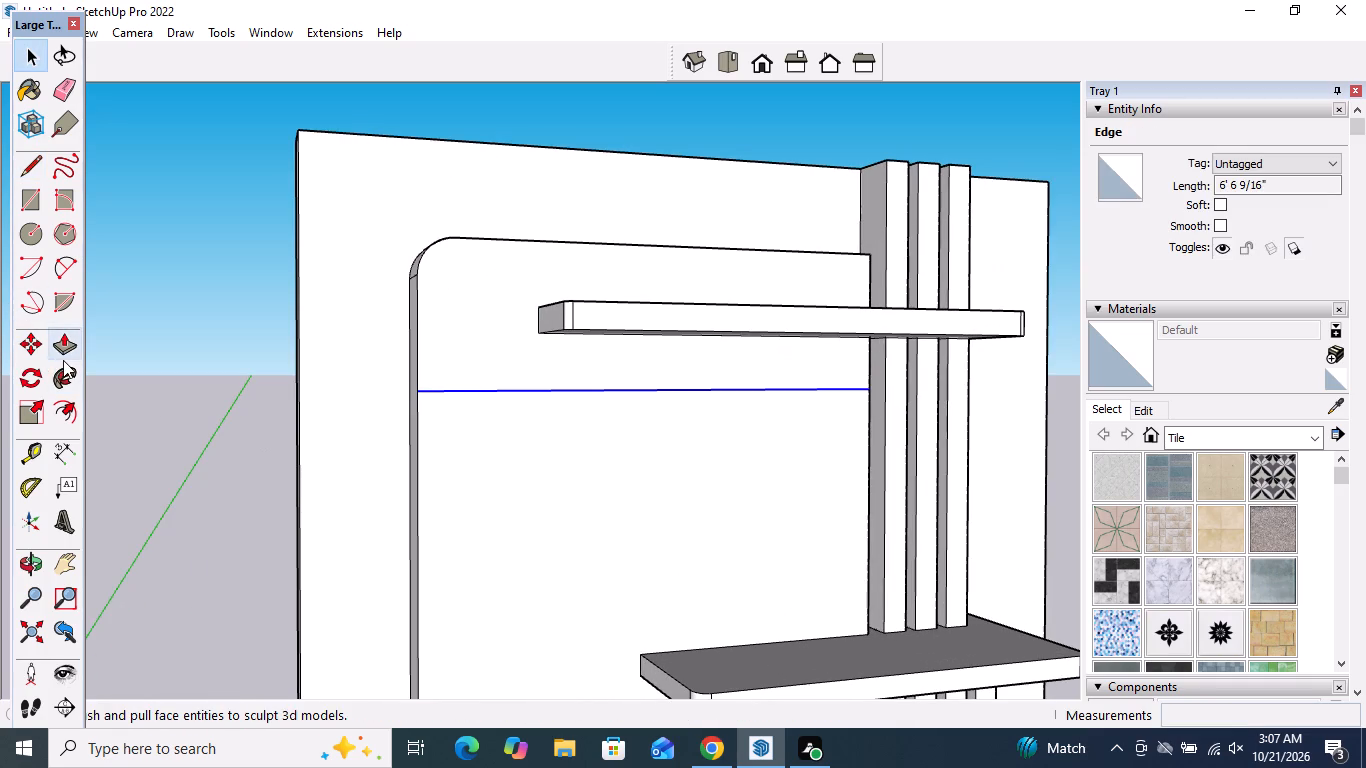
click(31, 351)
scroll(453, 398, up, 6)
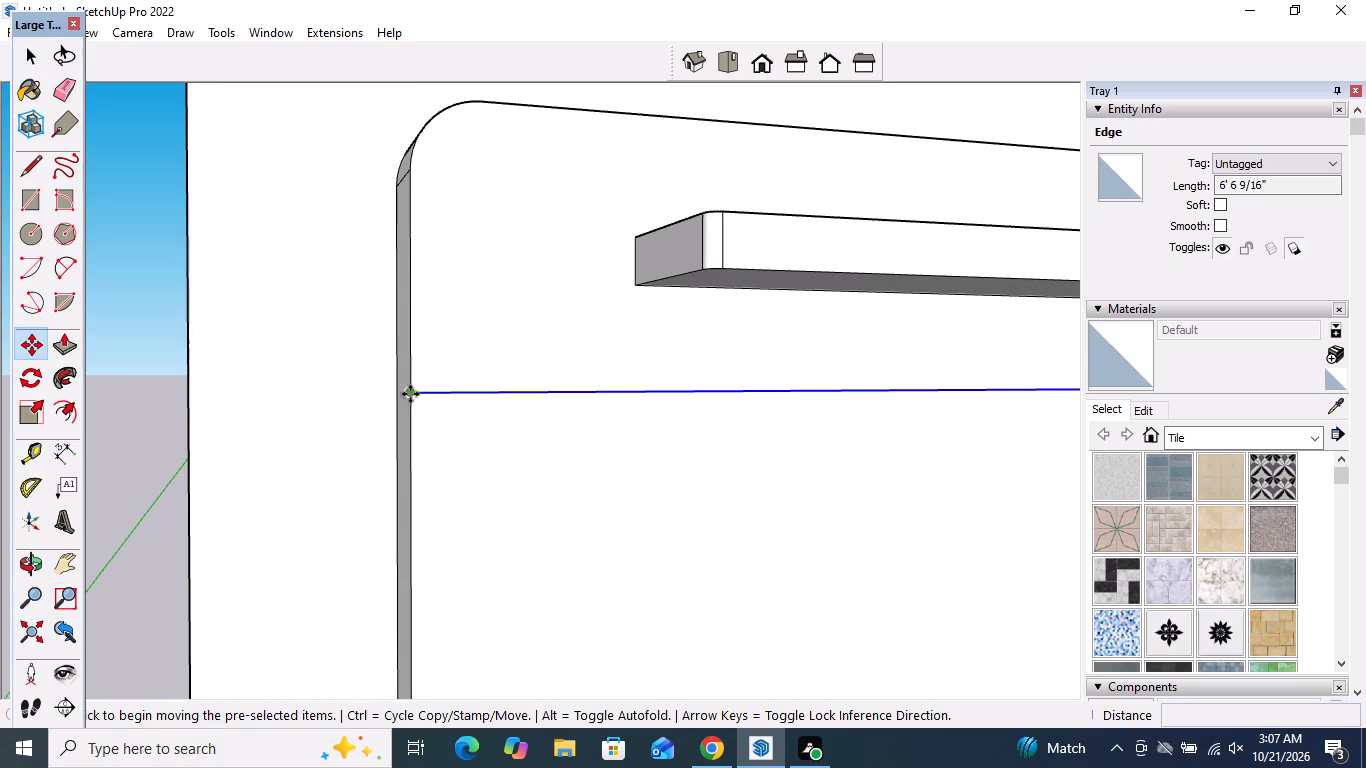
click(408, 392)
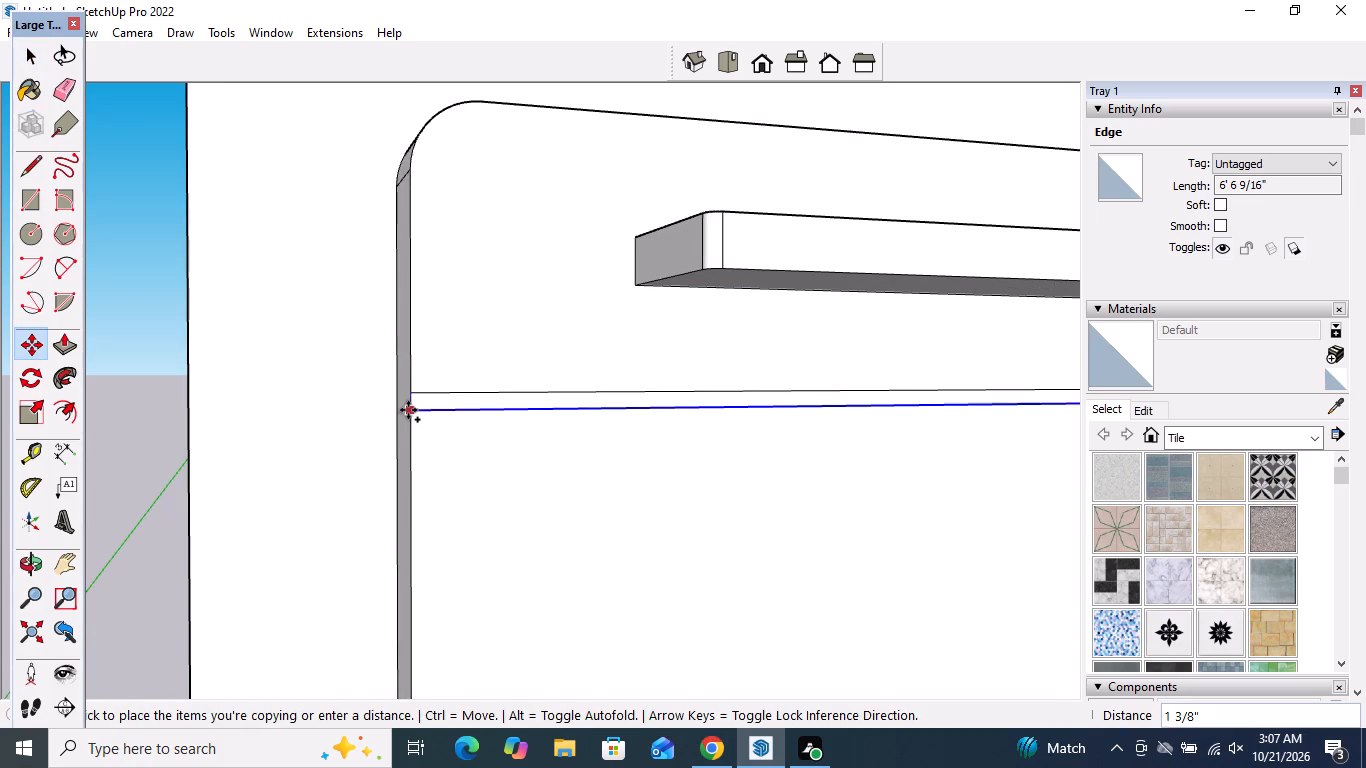
click(408, 410)
key(space)
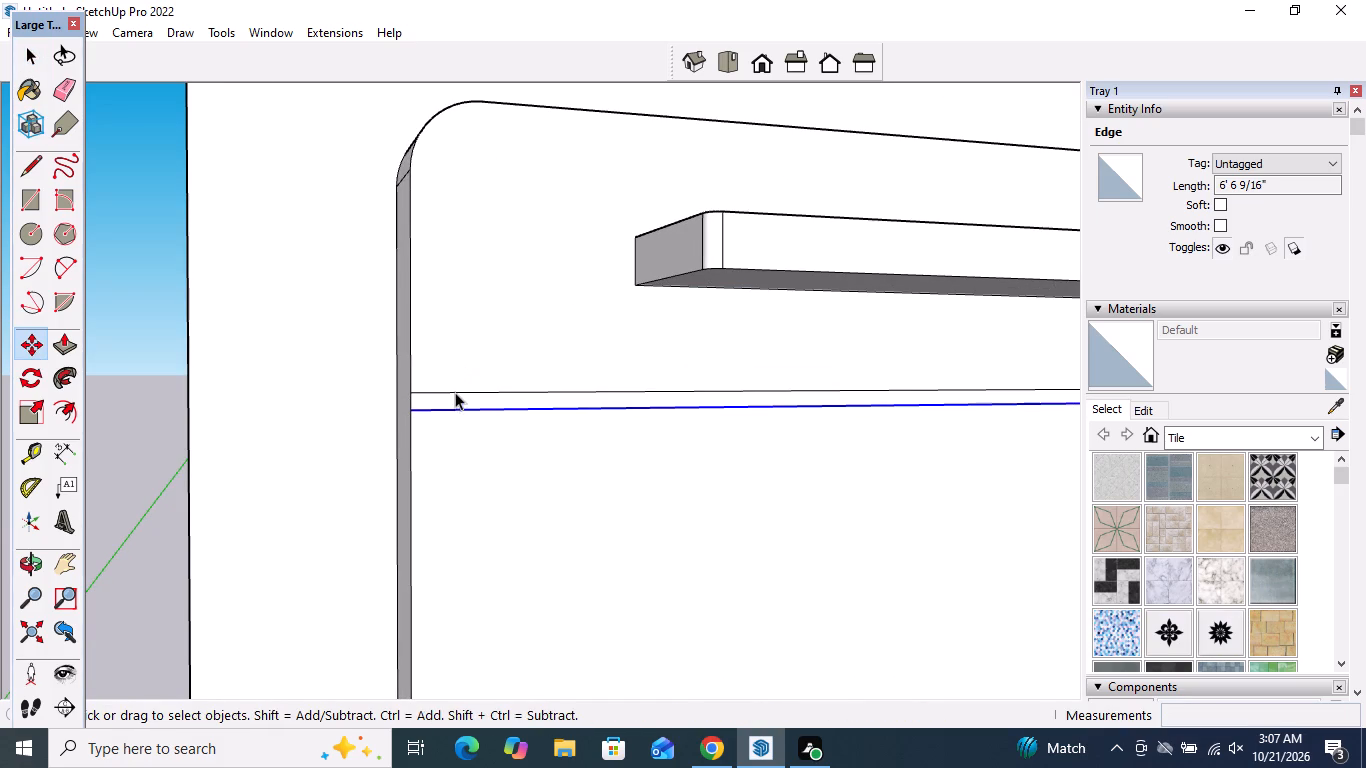
Copy both strip lines together about 1' 8 3/16" straight down the raised panel.
ctrl+click(449, 388)
ctrl+drag(427, 384, 453, 372)
shift+click(453, 369)
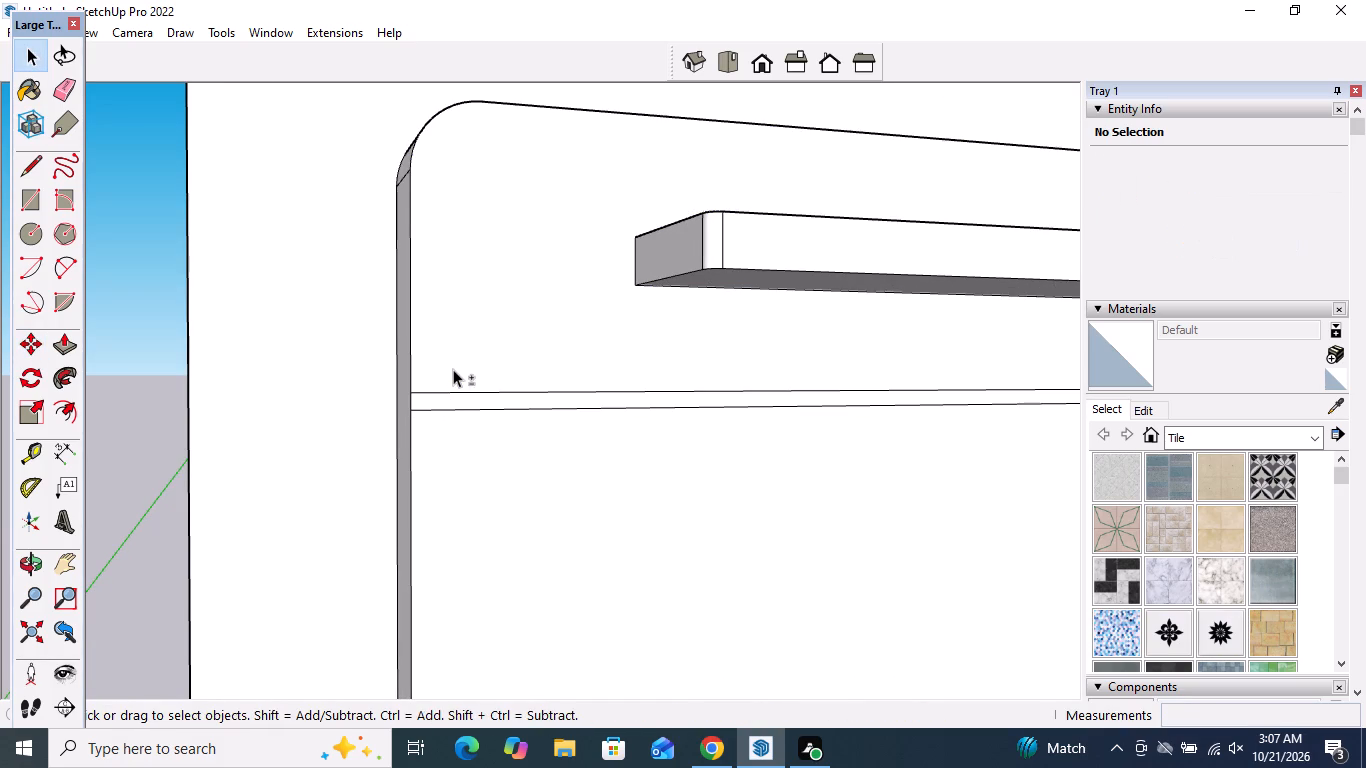
click(145, 379)
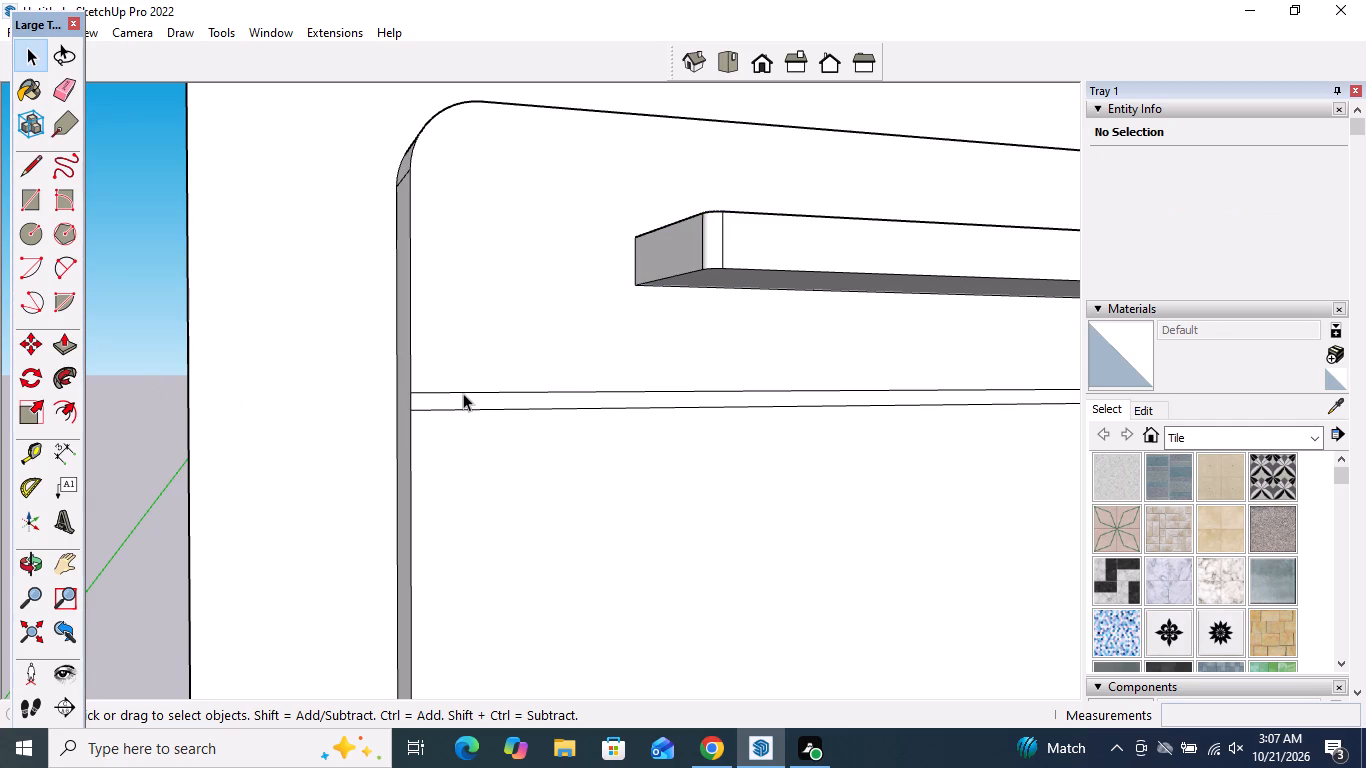
click(462, 391)
ctrl+click(462, 411)
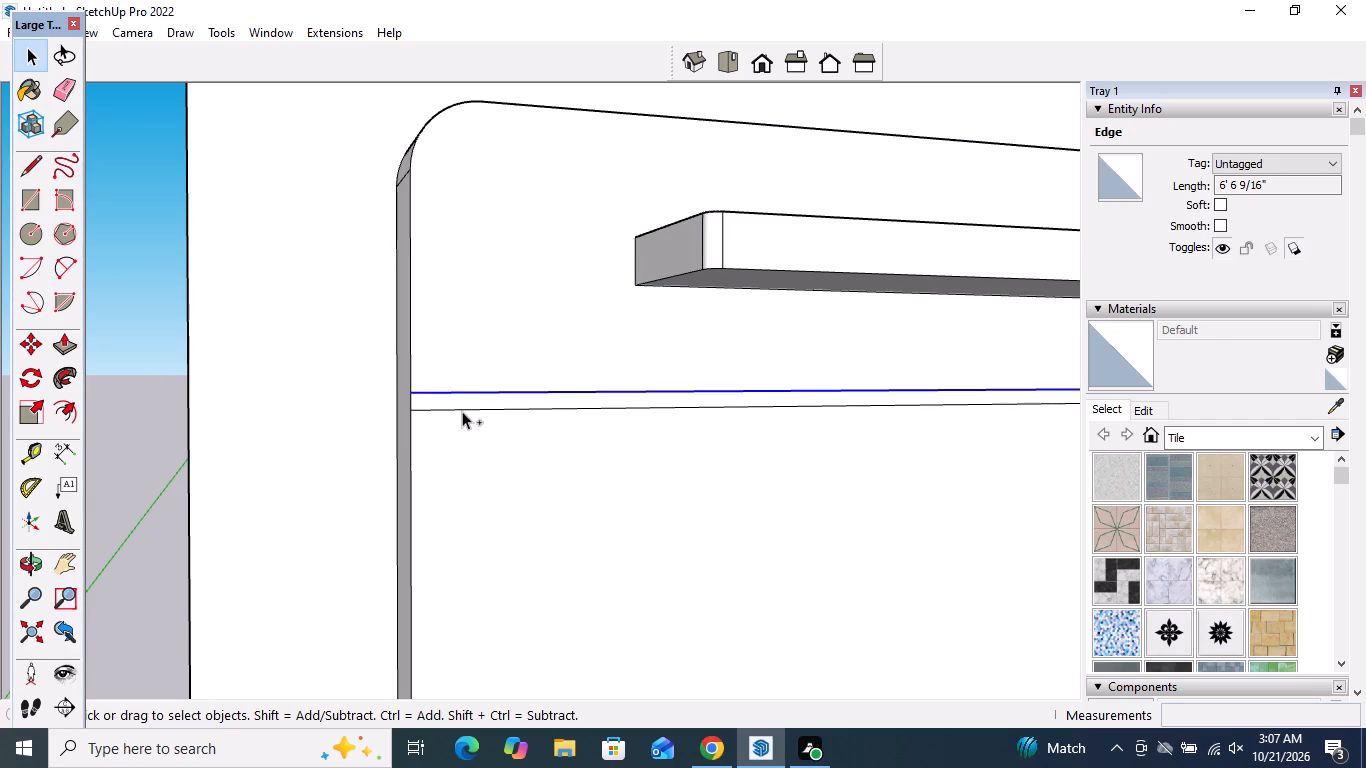
click(42, 352)
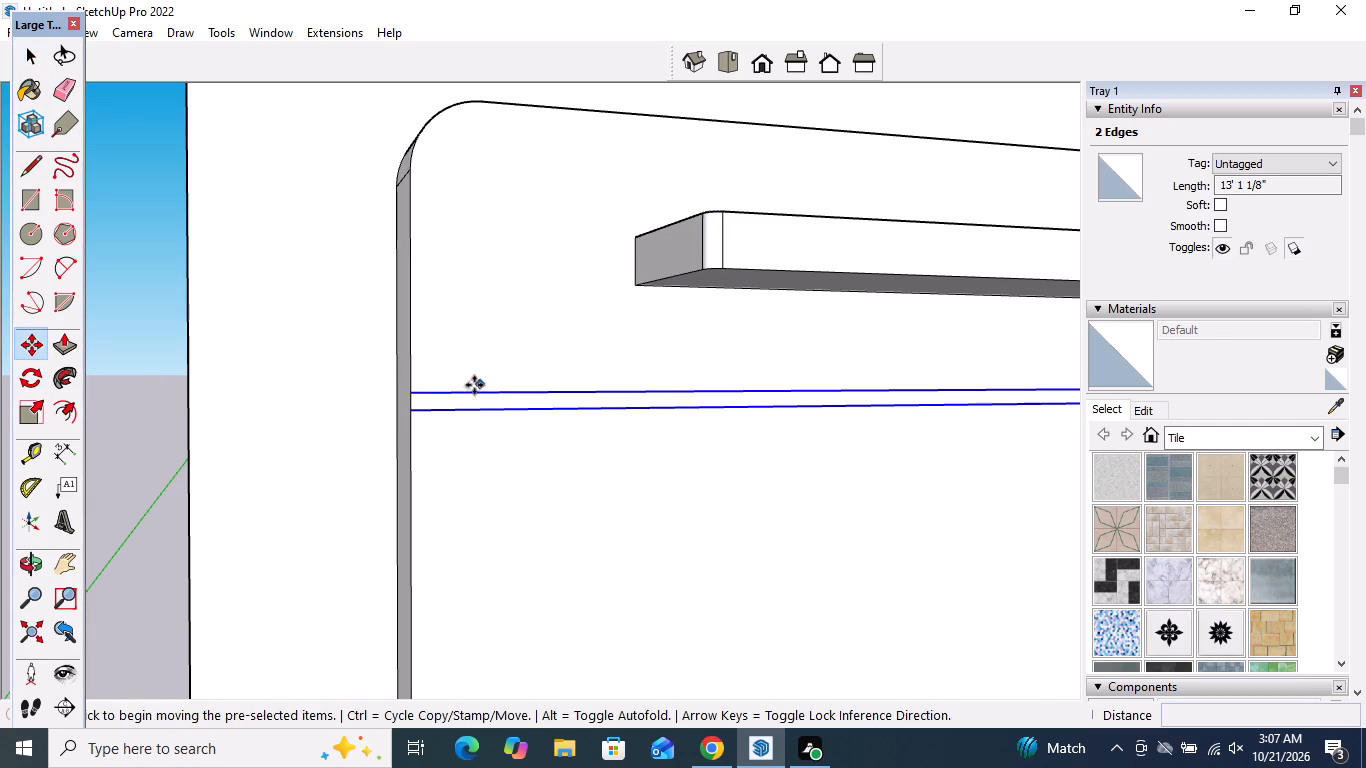
click(409, 397)
scroll(439, 381, down, 10)
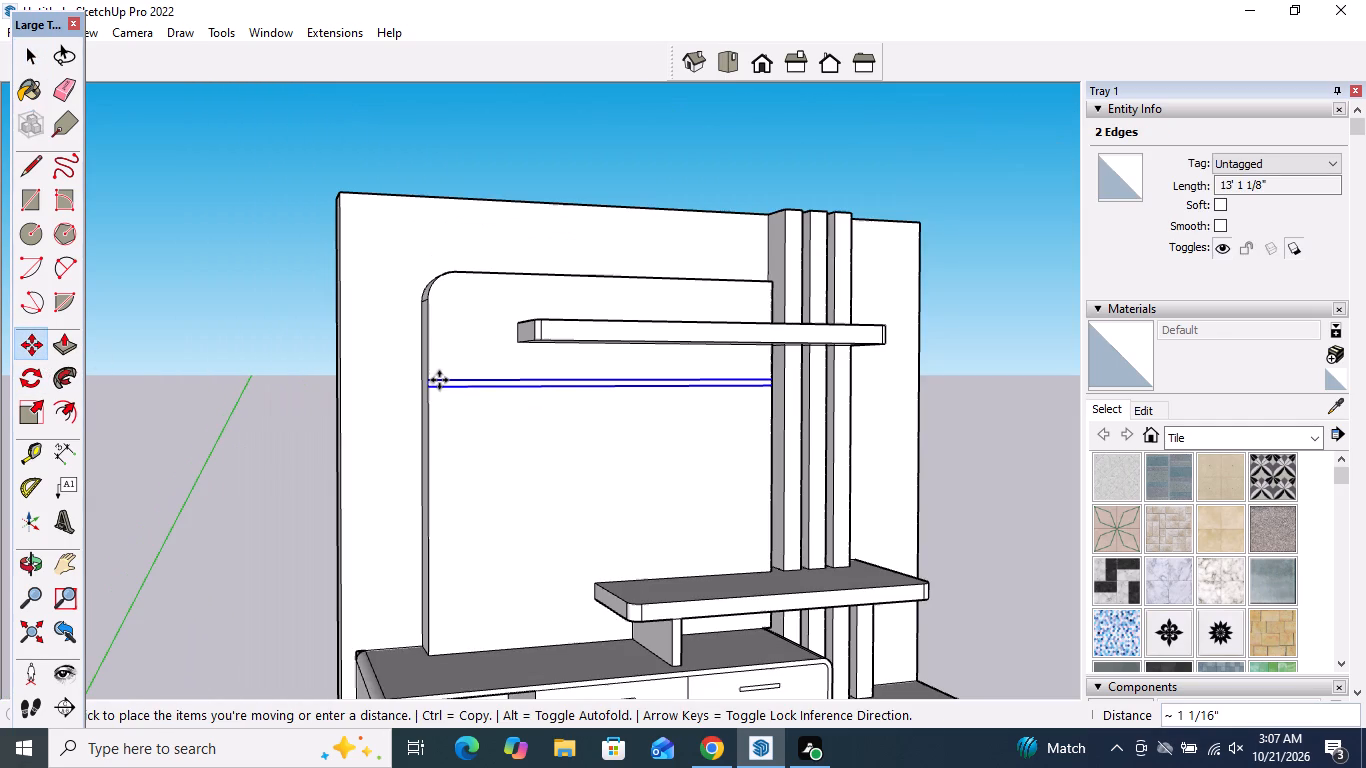
click(427, 484)
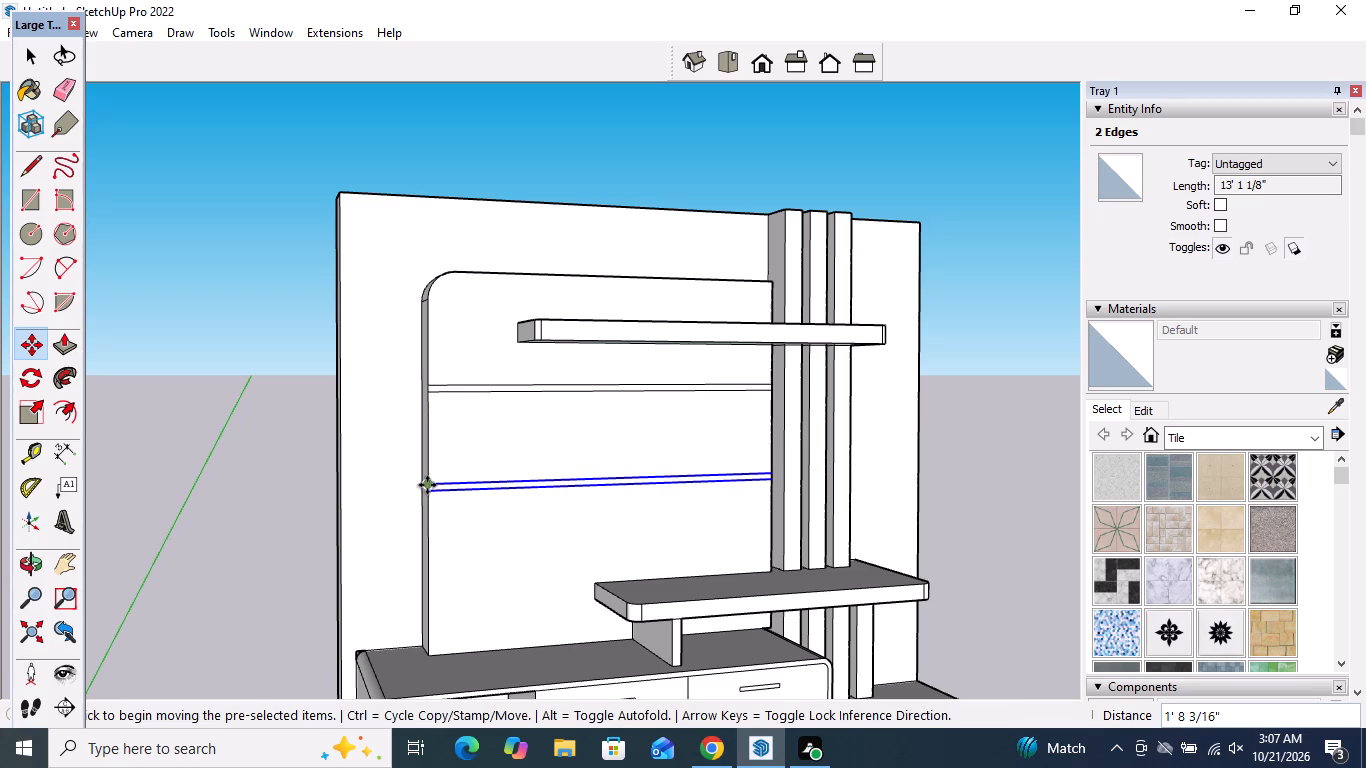
Copy the second pair of lines about 1' 10 5/16" further down, near the lower shelf, and clear the selection.
click(427, 484)
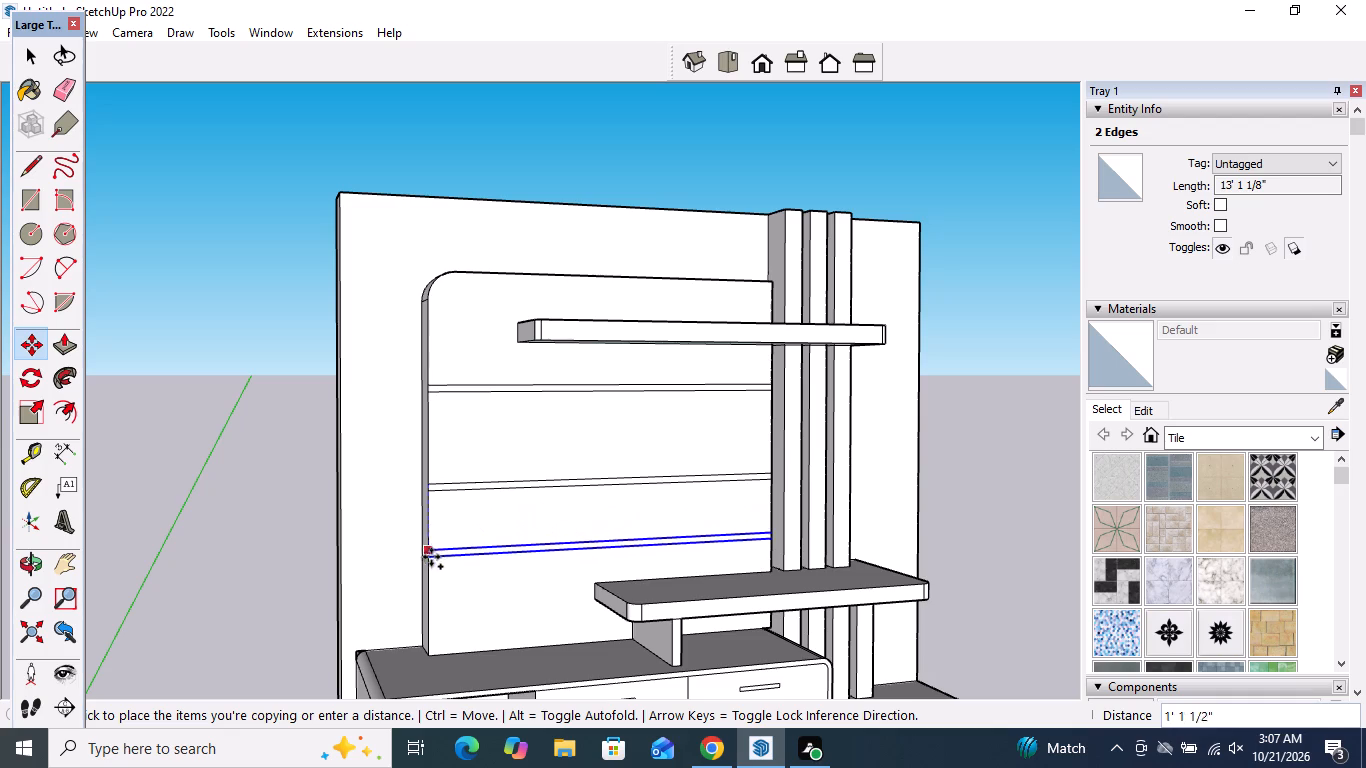
click(432, 593)
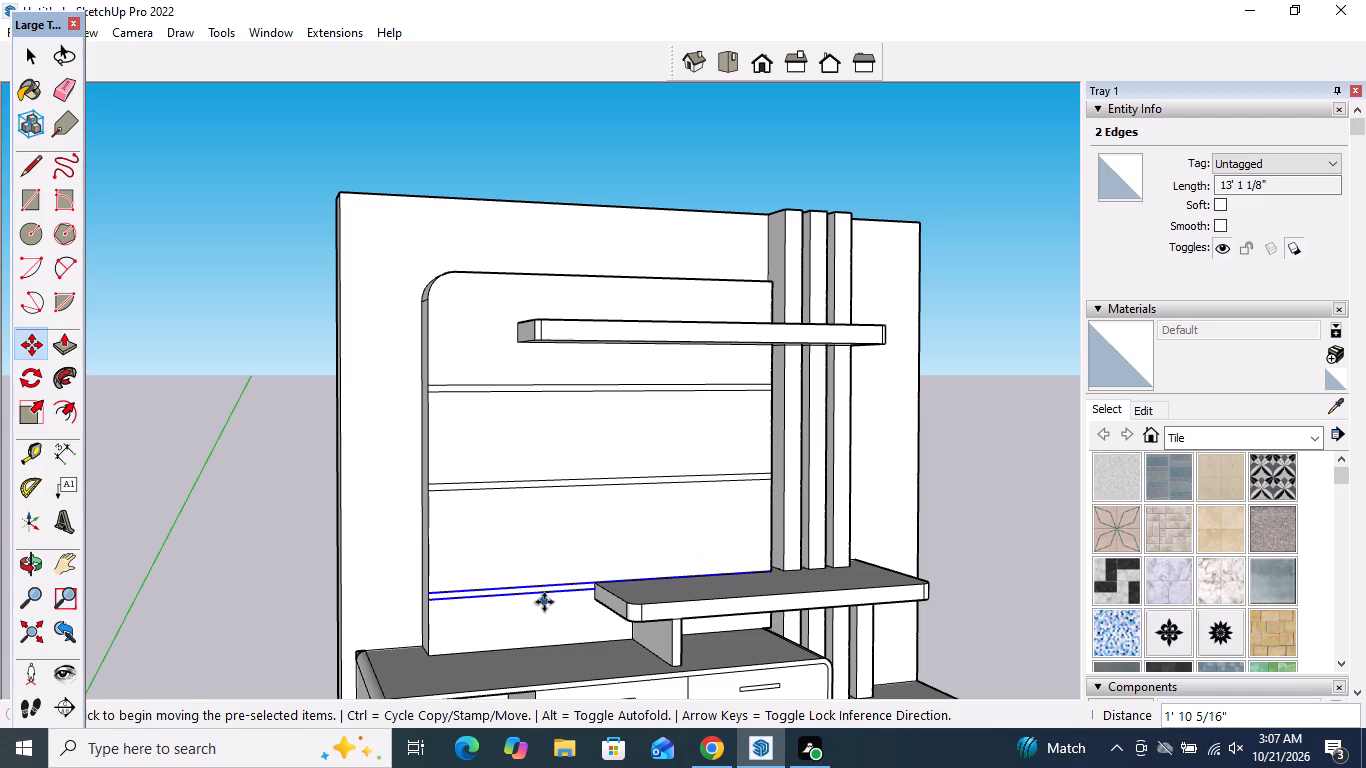
key(space)
scroll(543, 567, down, 4)
click(969, 496)
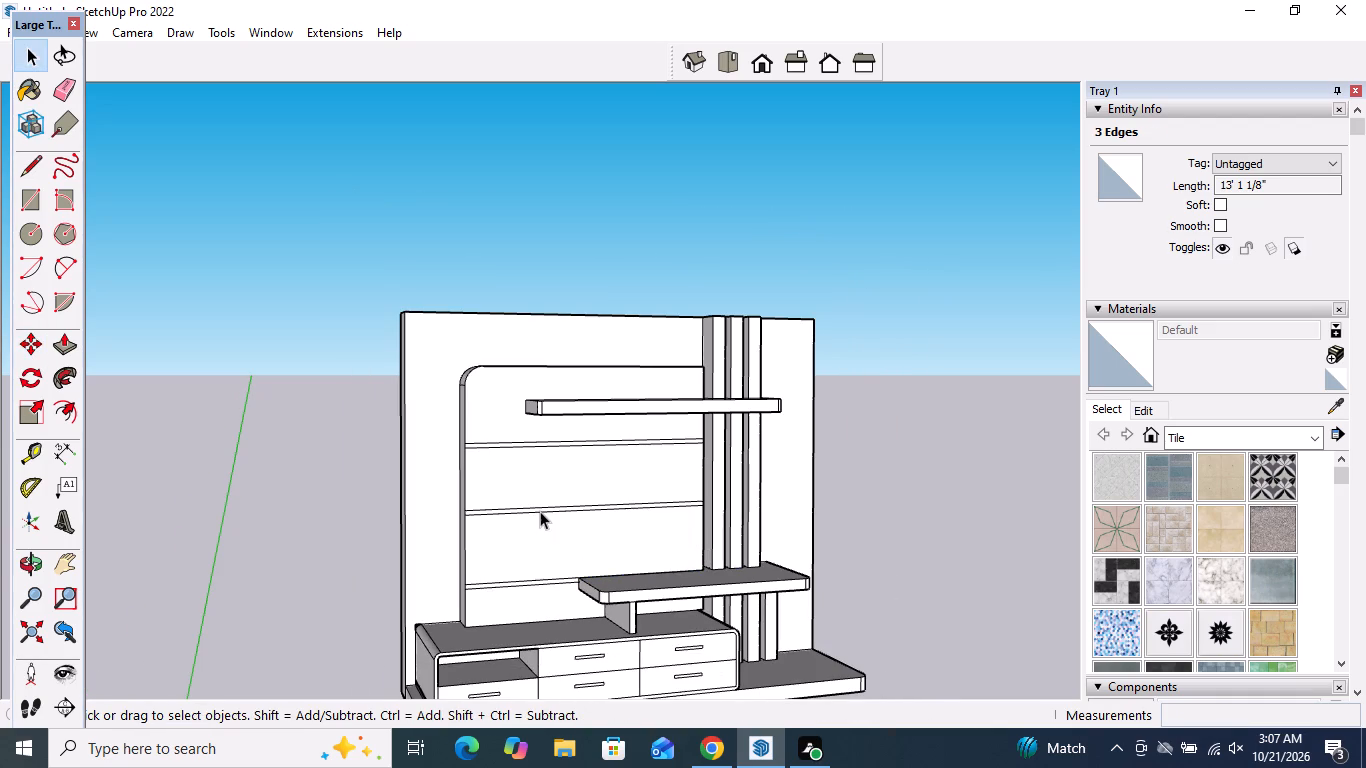
Push the uppermost narrow strip about 13/16" into the raised panel to form a horizontal groove.
scroll(543, 511, up, 1)
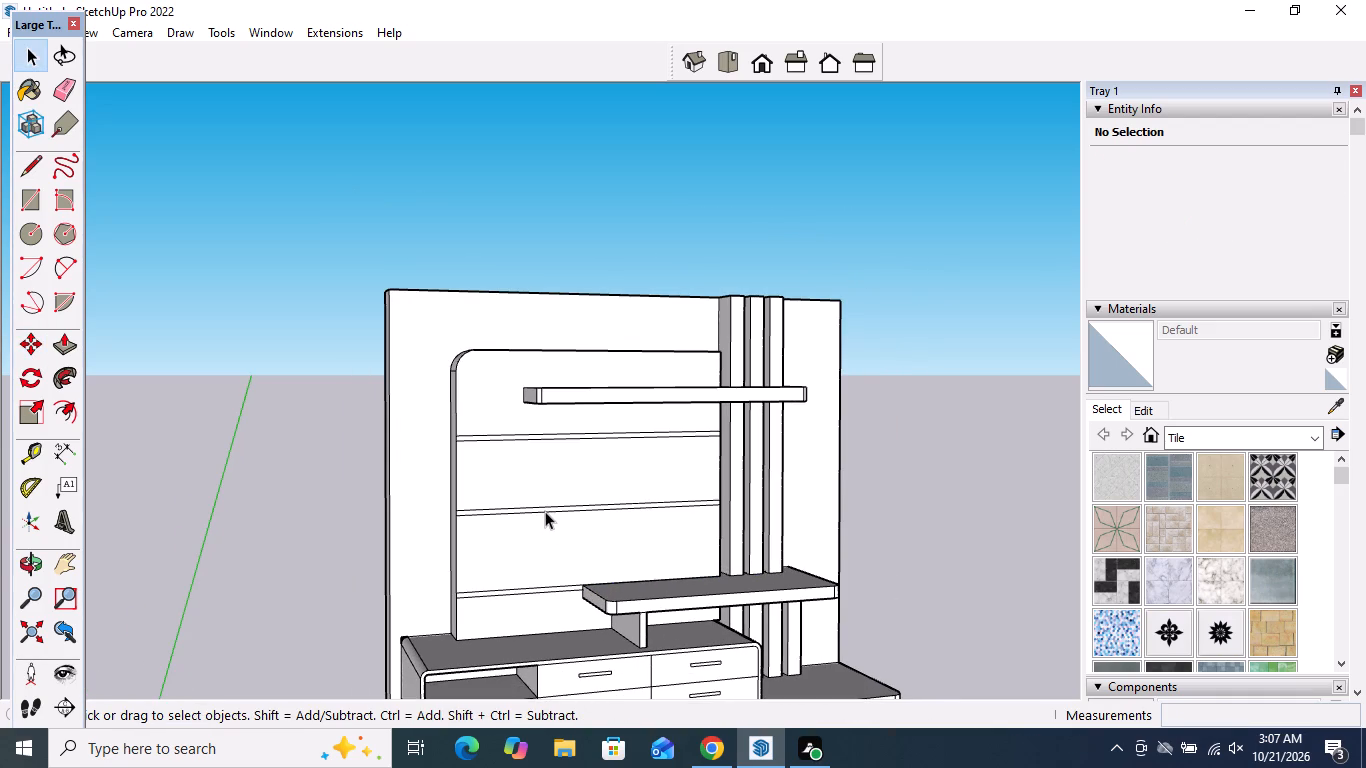
scroll(467, 408, up, 8)
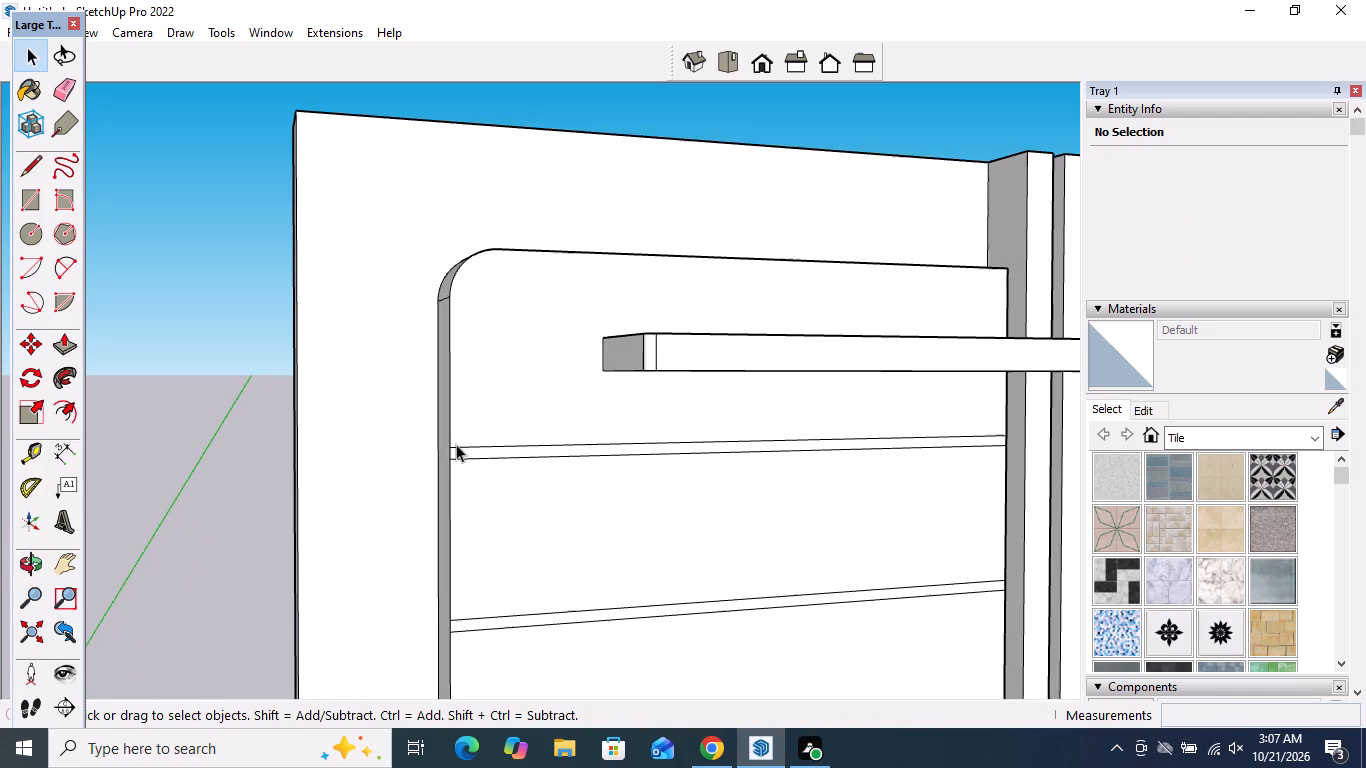
middle_drag(456, 444, 561, 445)
scroll(456, 444, up, 2)
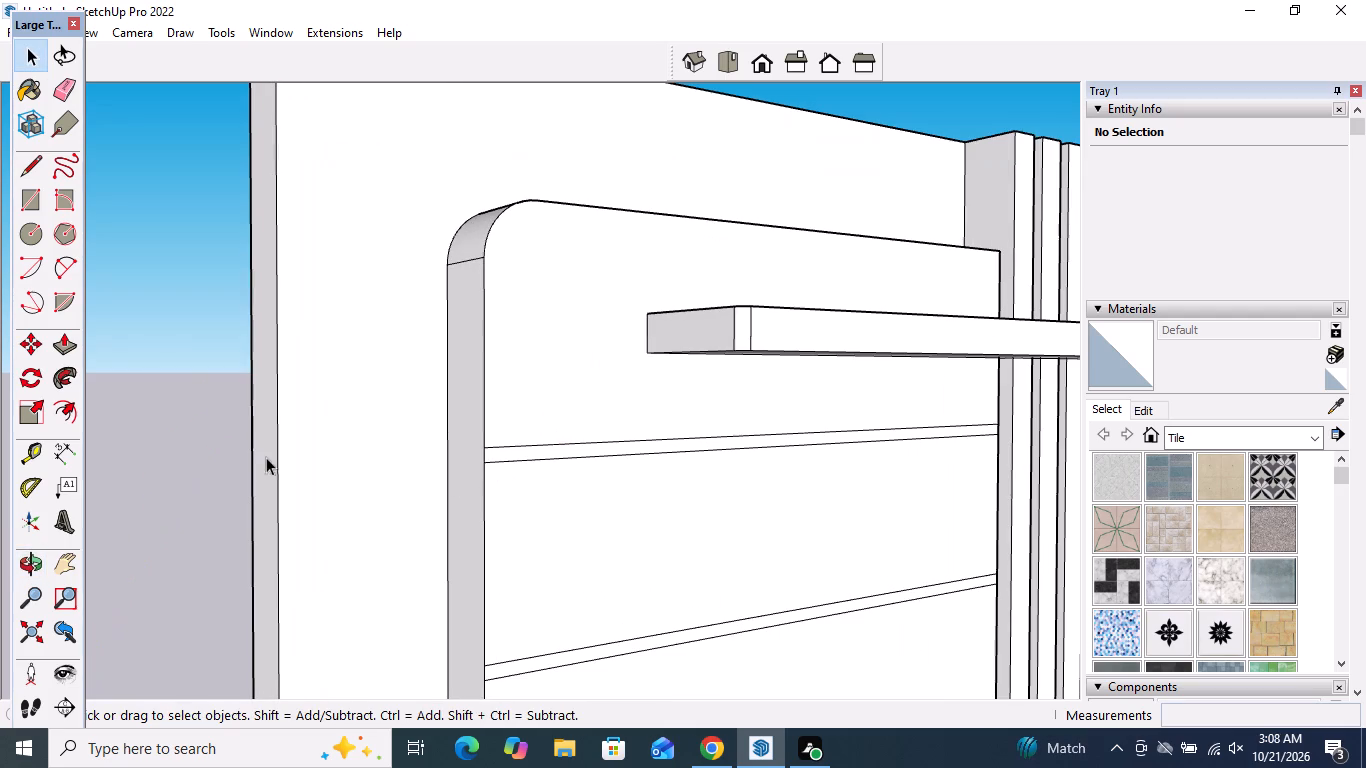
click(61, 358)
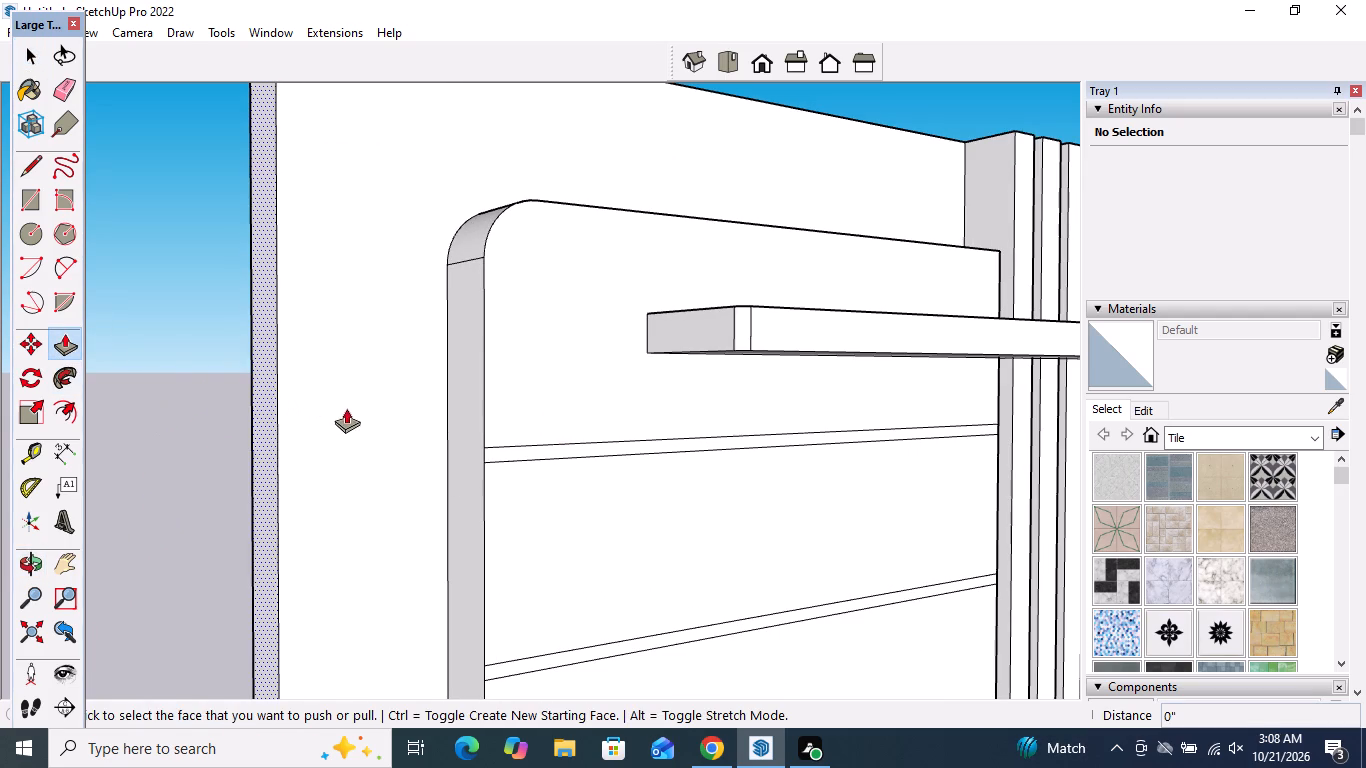
scroll(509, 439, up, 3)
click(494, 454)
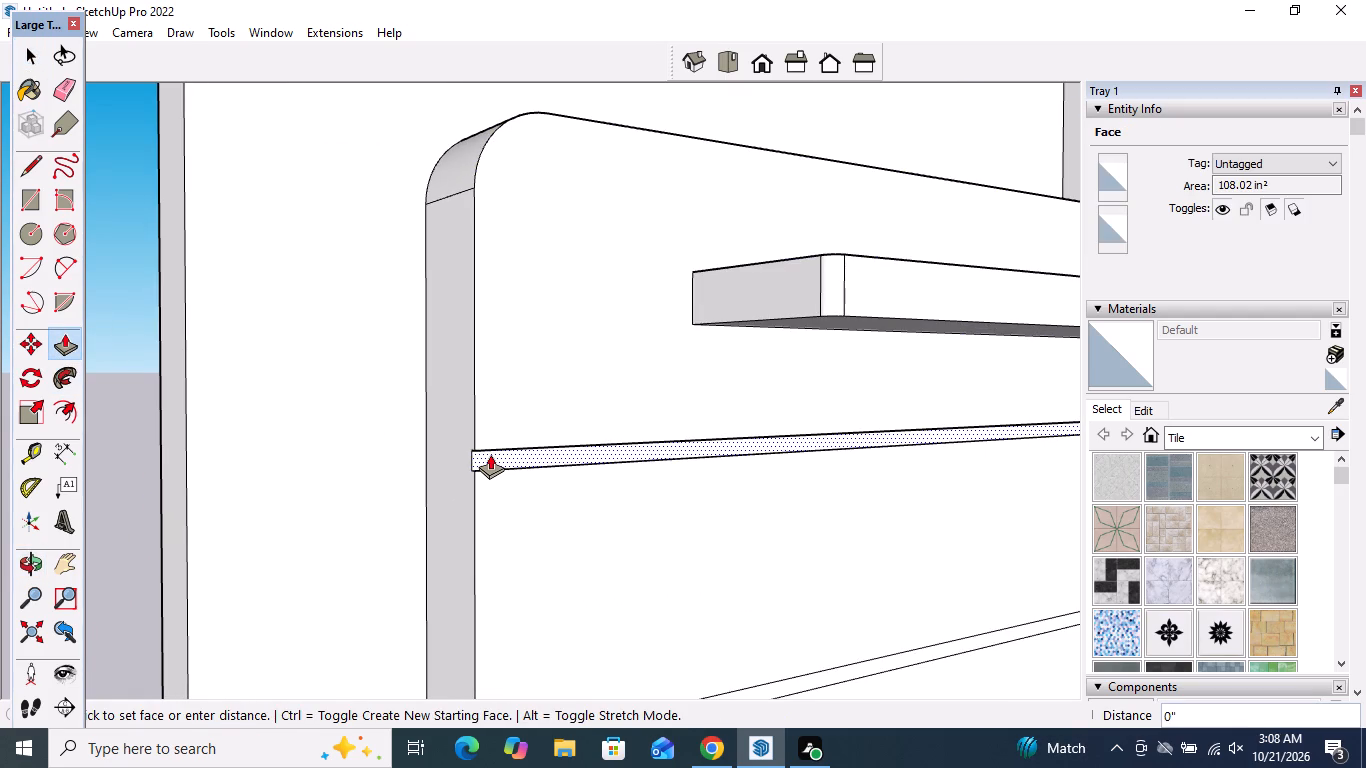
click(488, 454)
Push the middle and lower narrow strips on the raised panel in by the same 13/16" to form matching horizontal grooves.
scroll(503, 344, down, 6)
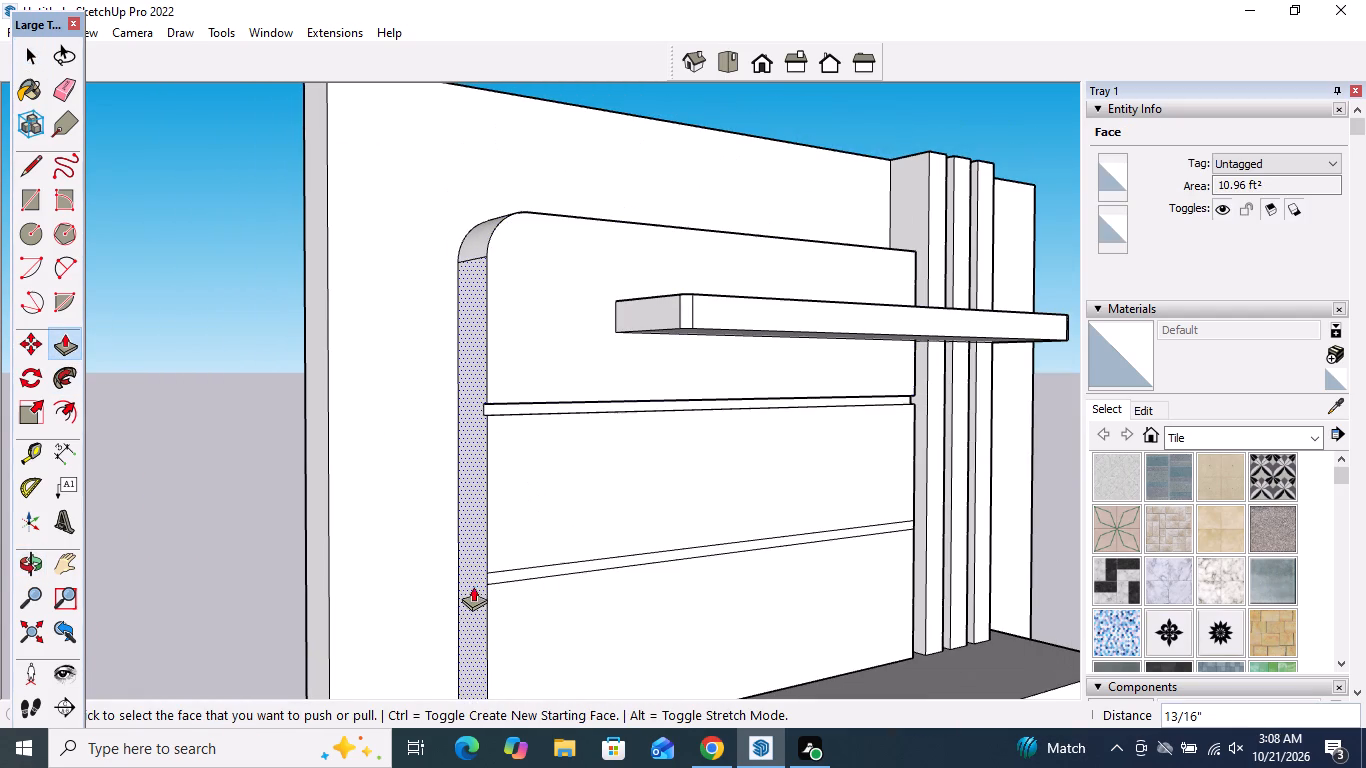
scroll(490, 585, up, 8)
double_click(510, 559)
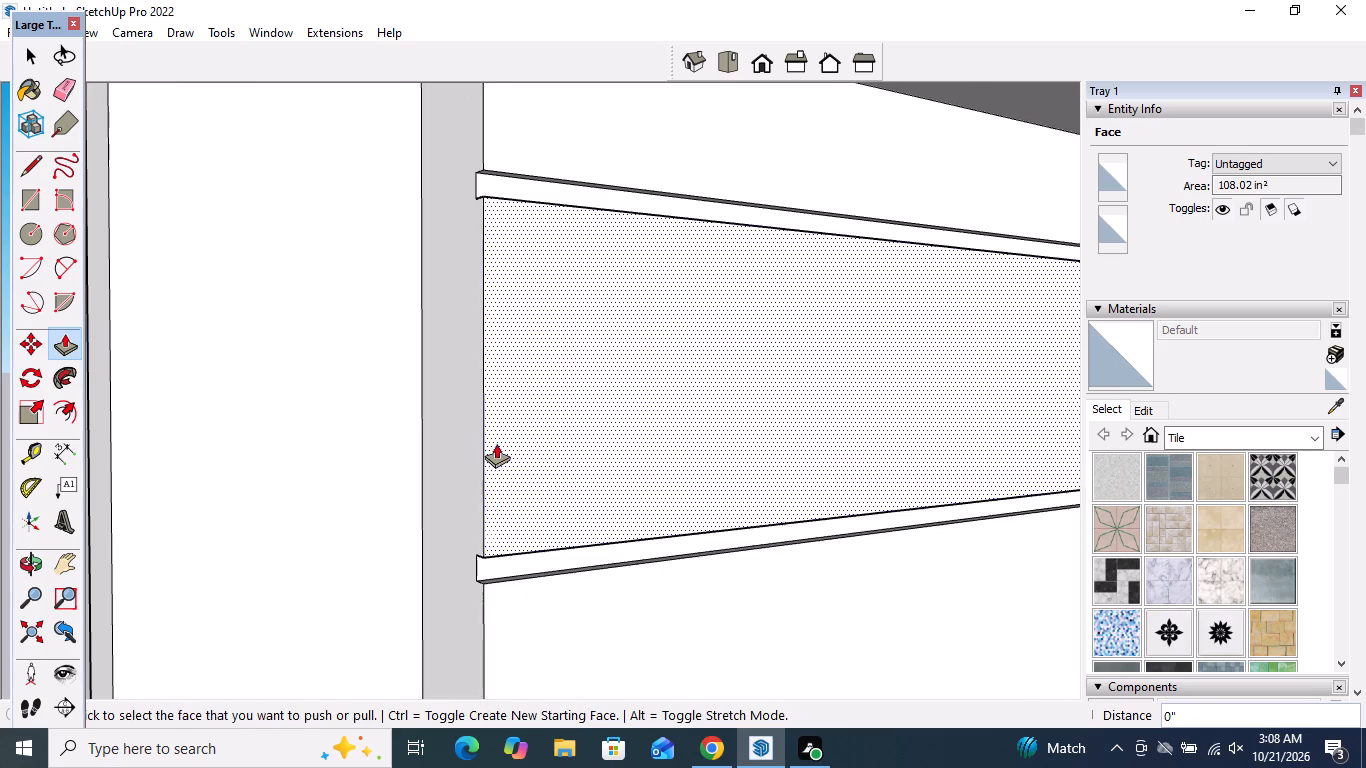
scroll(499, 438, down, 10)
scroll(495, 668, up, 9)
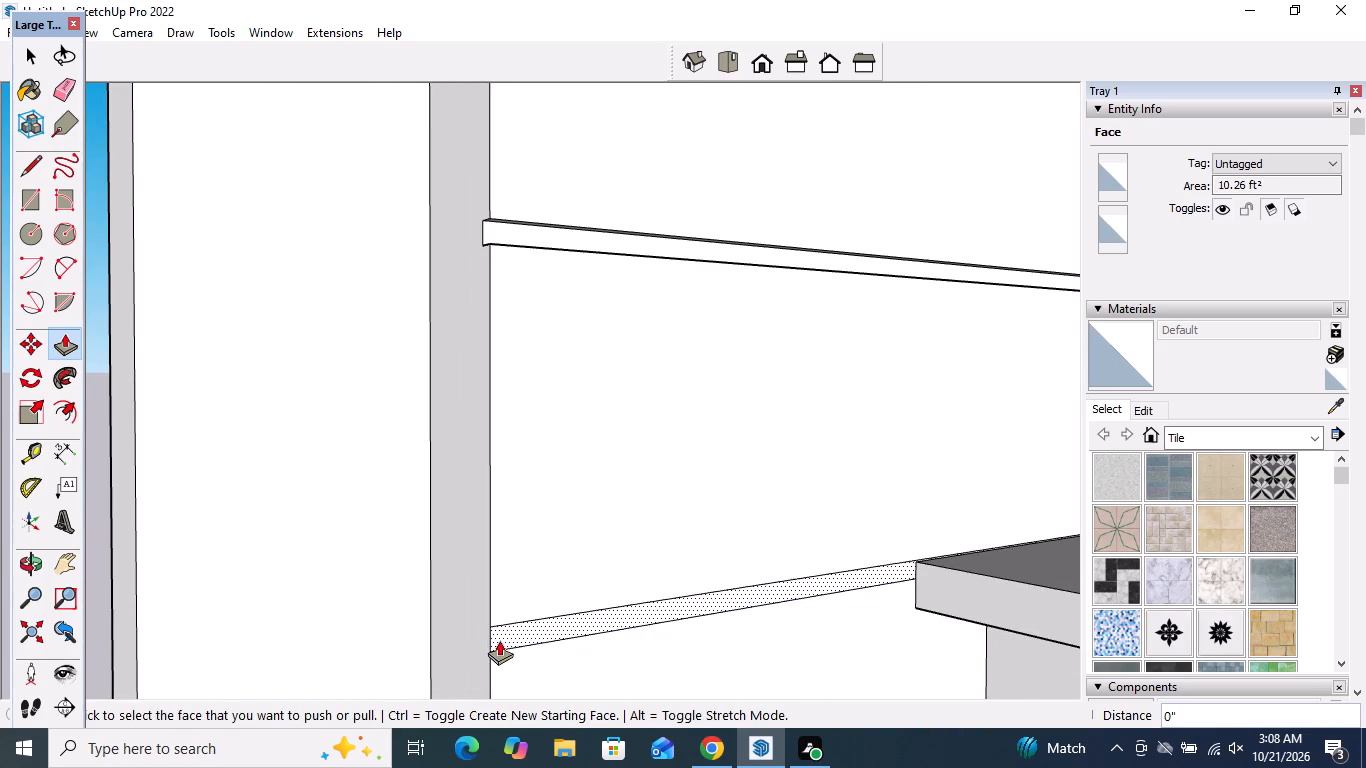
double_click(502, 630)
scroll(541, 566, down, 6)
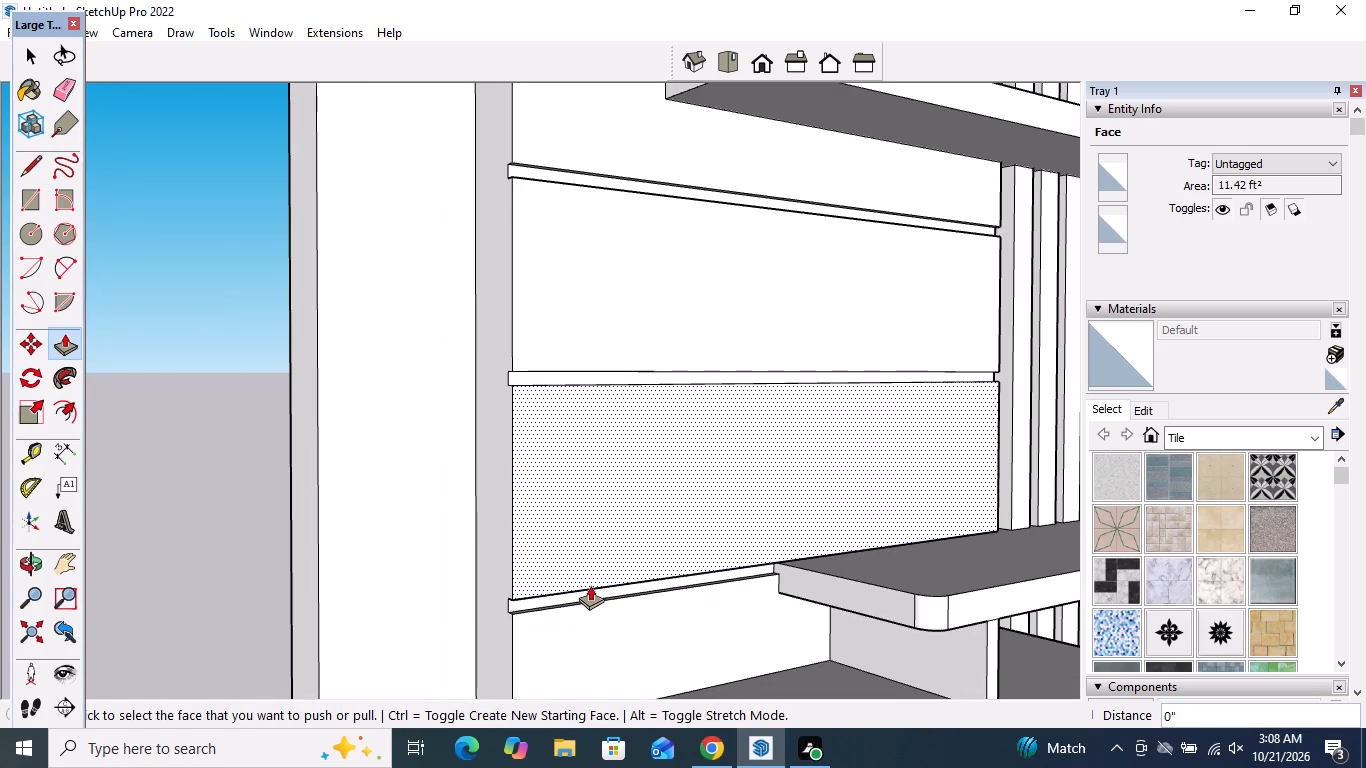
key(space)
Draw an upright rectangle about 1' 9" by 11 9/16" in empty space beside the wall unit for a TV screen.
scroll(571, 593, down, 11)
middle_drag(697, 522, 608, 527)
scroll(607, 527, up, 2)
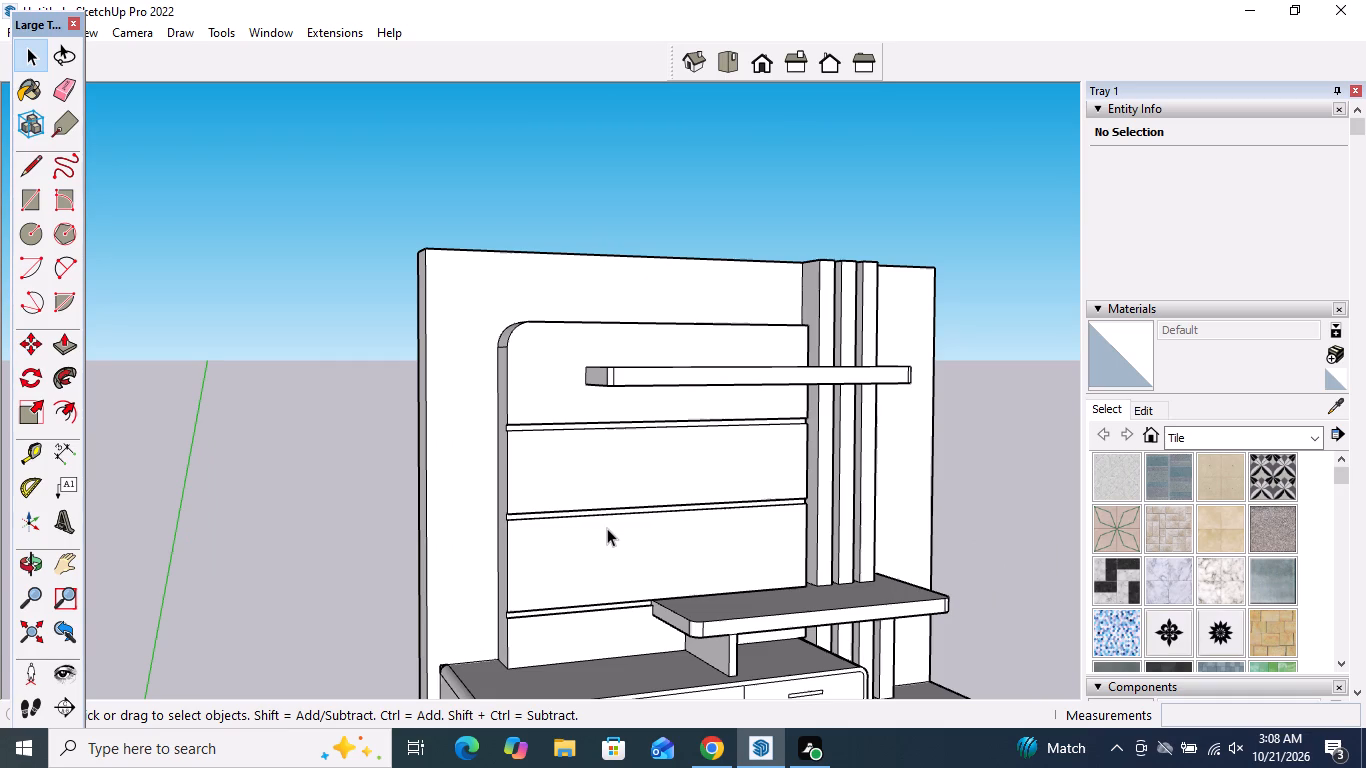
scroll(607, 528, down, 5)
middle_drag(577, 488, 498, 479)
scroll(498, 479, down, 5)
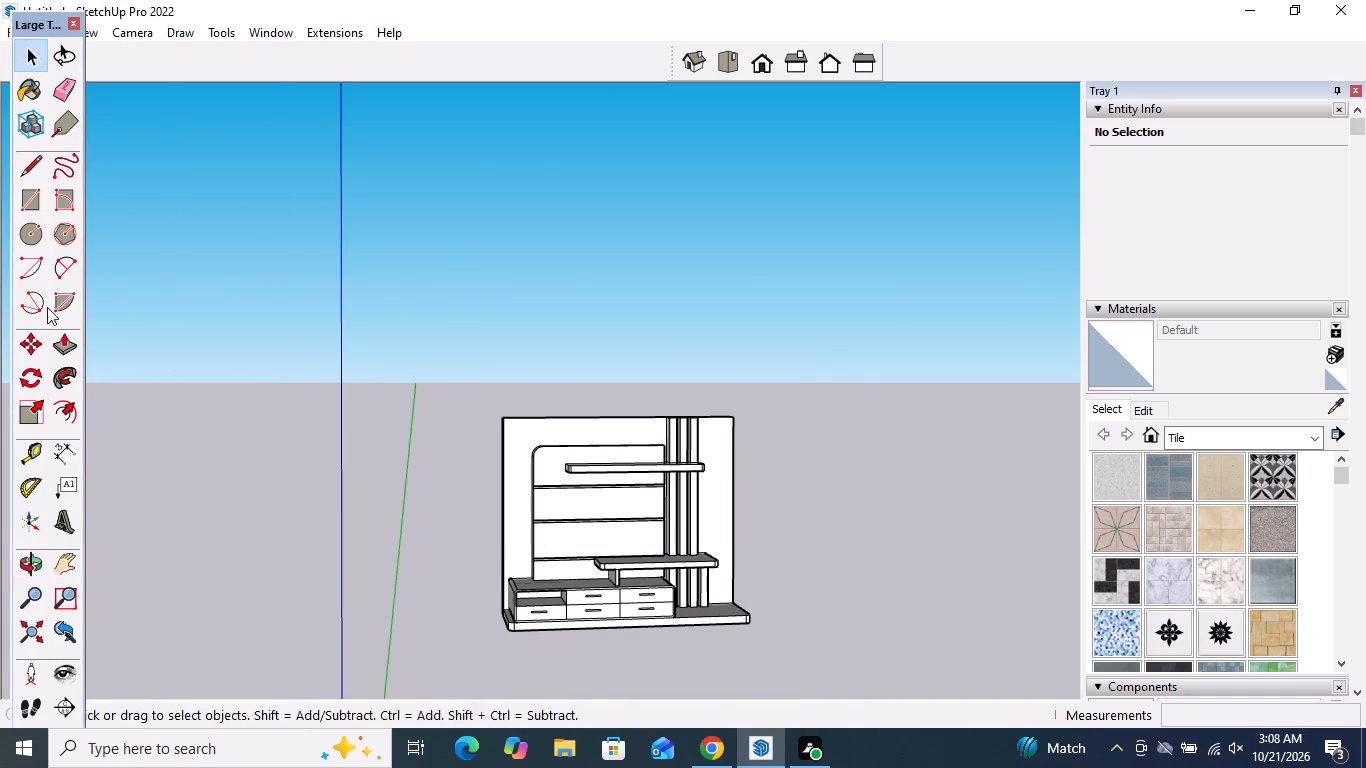
click(28, 199)
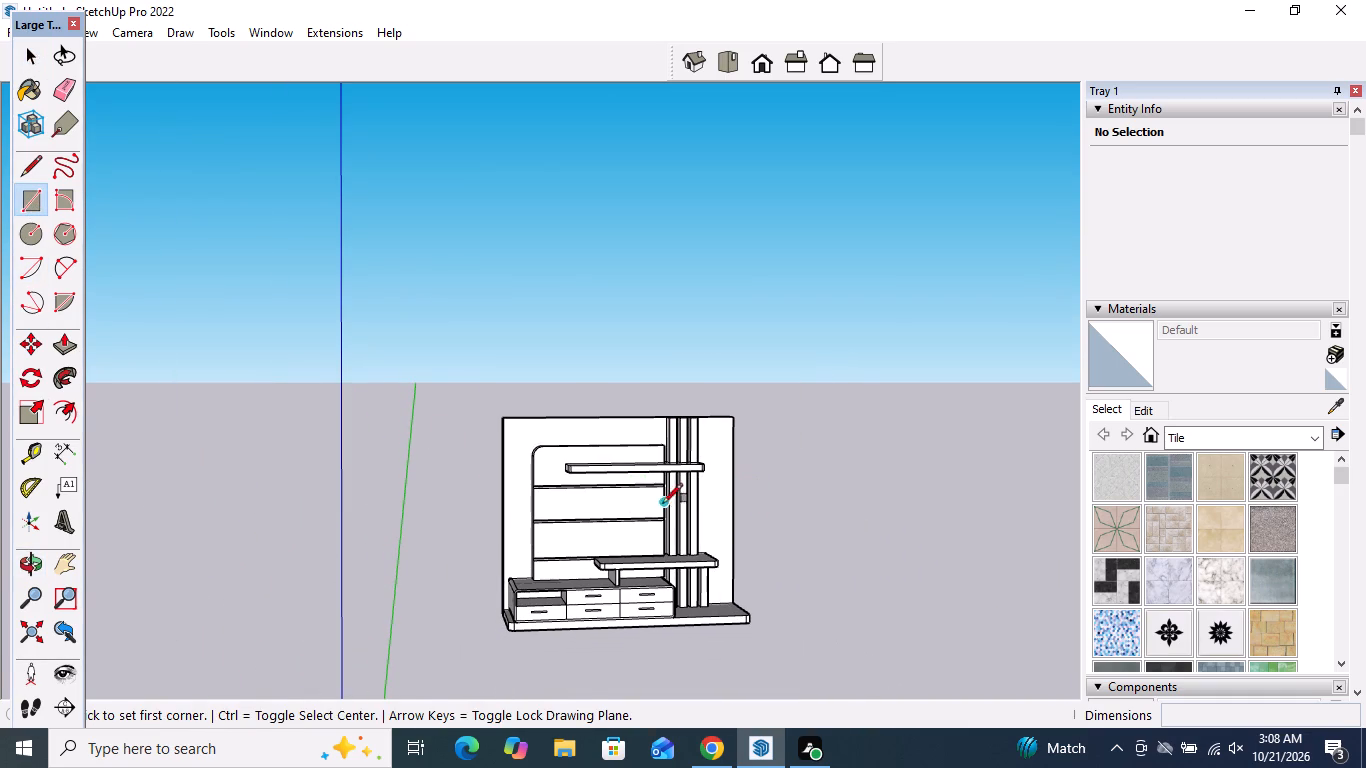
click(782, 491)
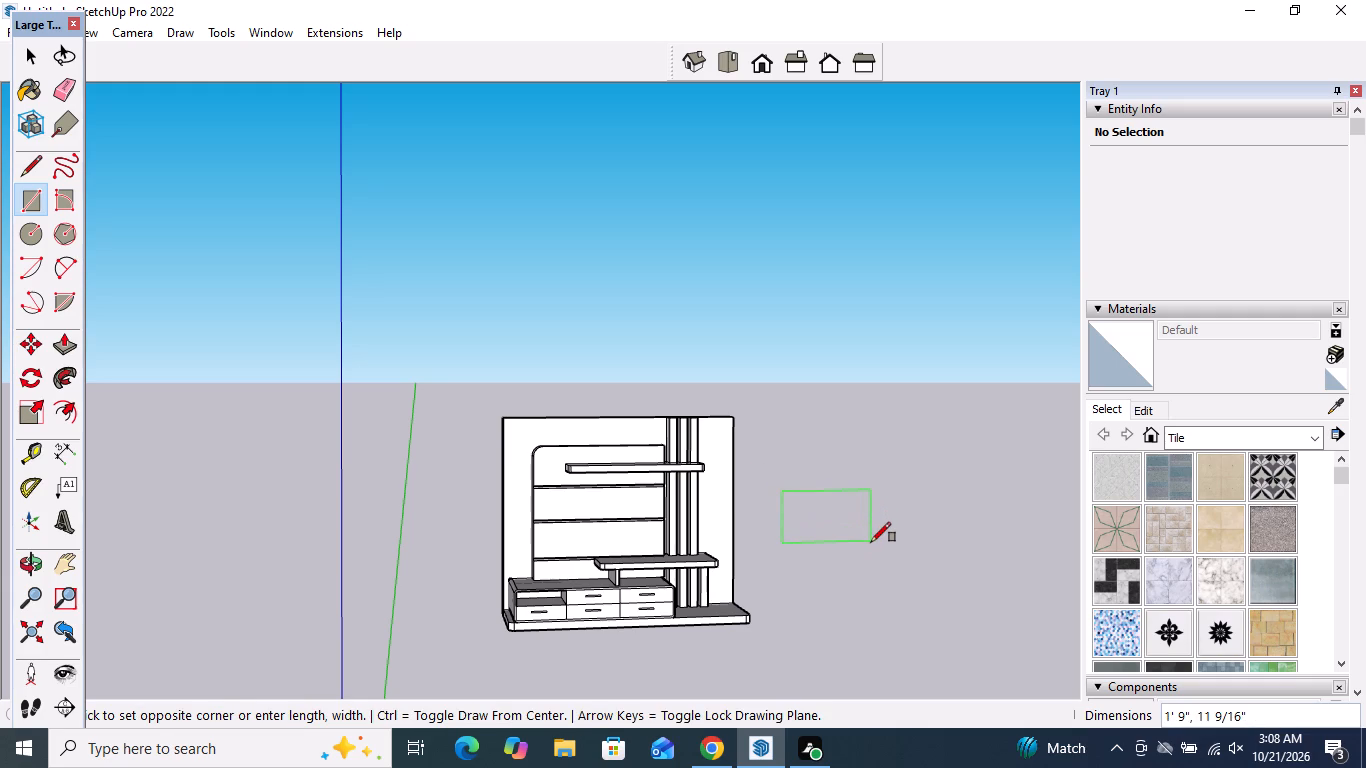
click(871, 542)
Pull the upright rectangle out about 15/16" to form a thin TV slab.
scroll(749, 500, up, 4)
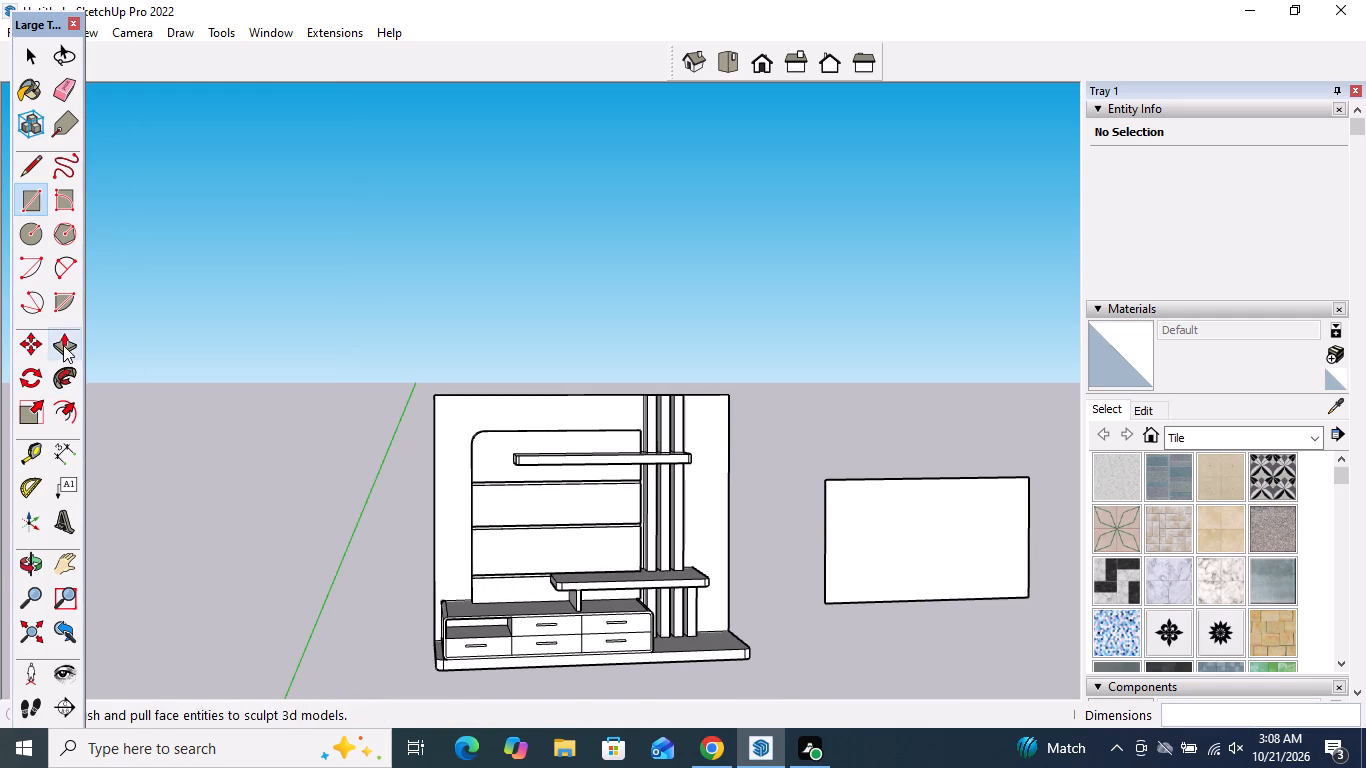
click(63, 344)
middle_drag(685, 534, 871, 575)
scroll(726, 518, down, 10)
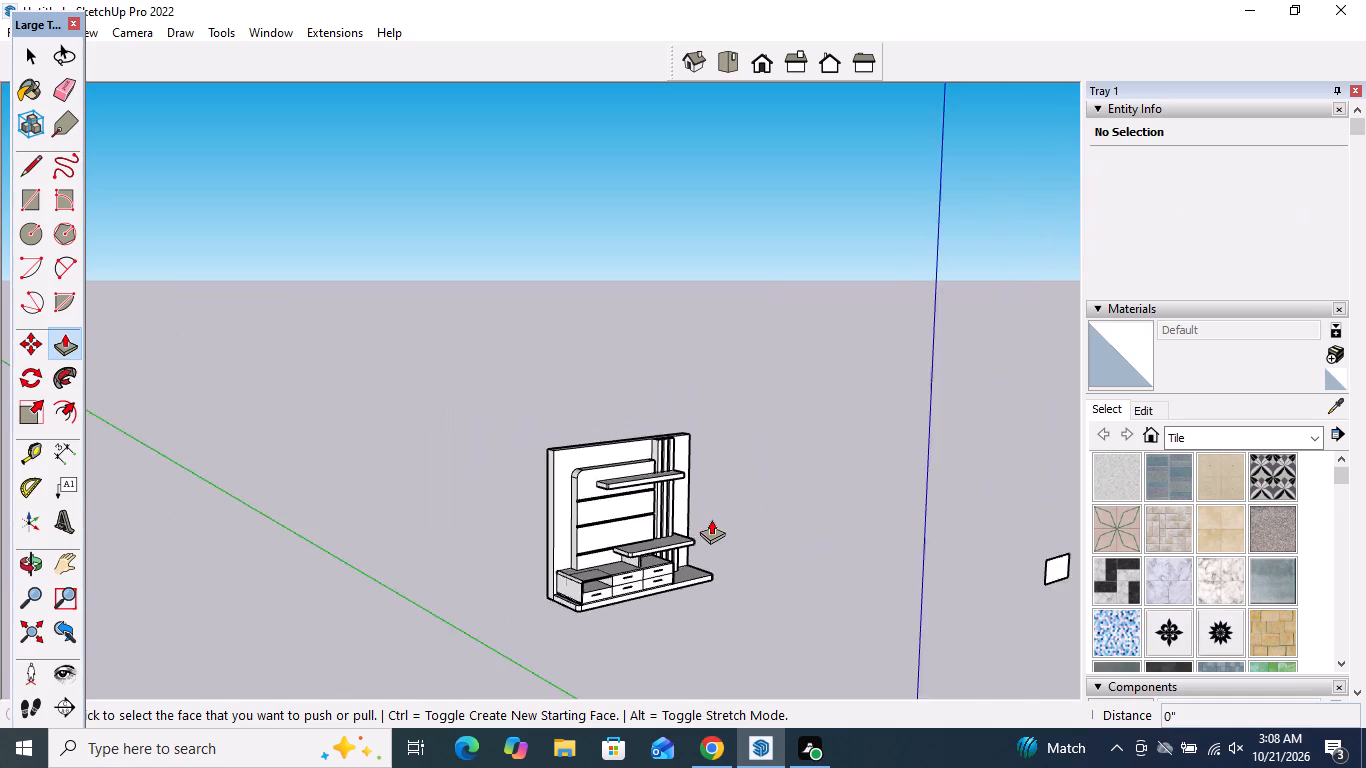
scroll(624, 519, down, 6)
scroll(801, 542, up, 12)
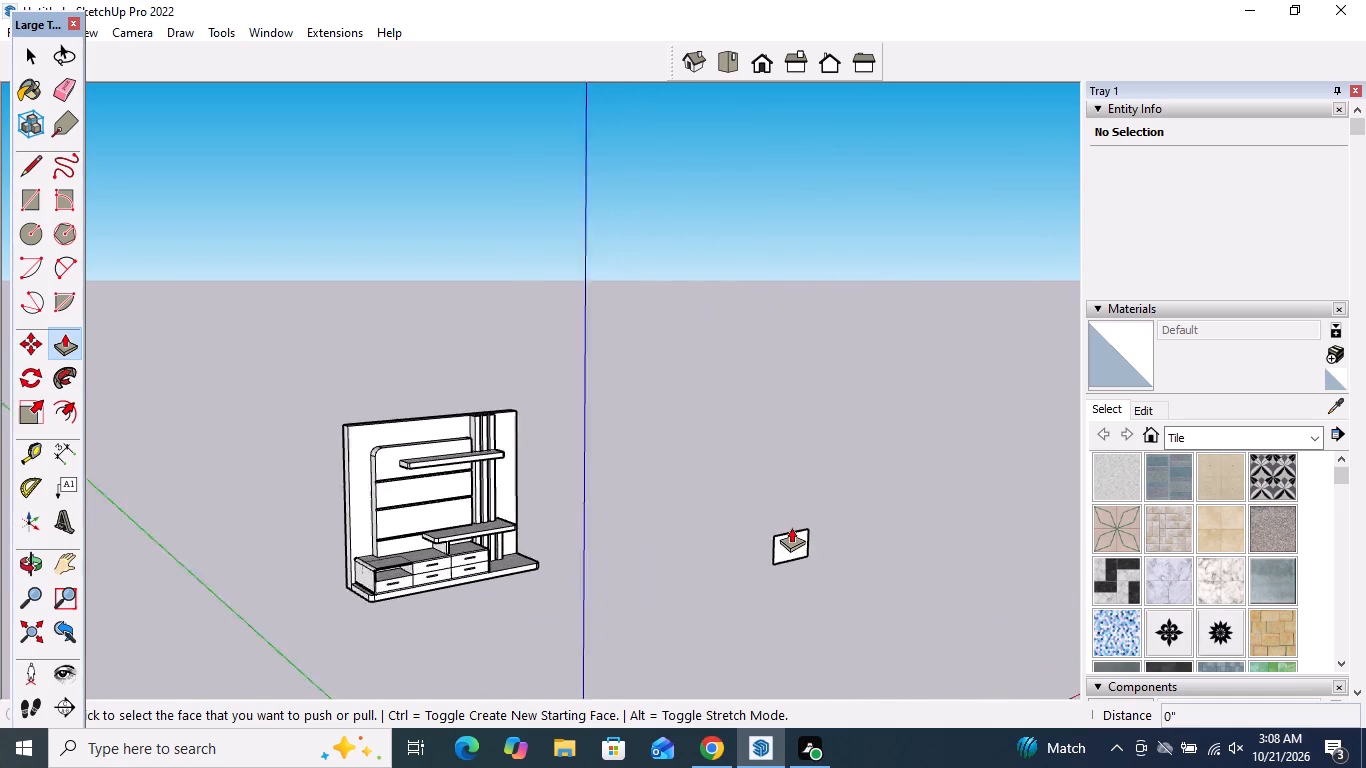
scroll(791, 527, up, 11)
click(792, 565)
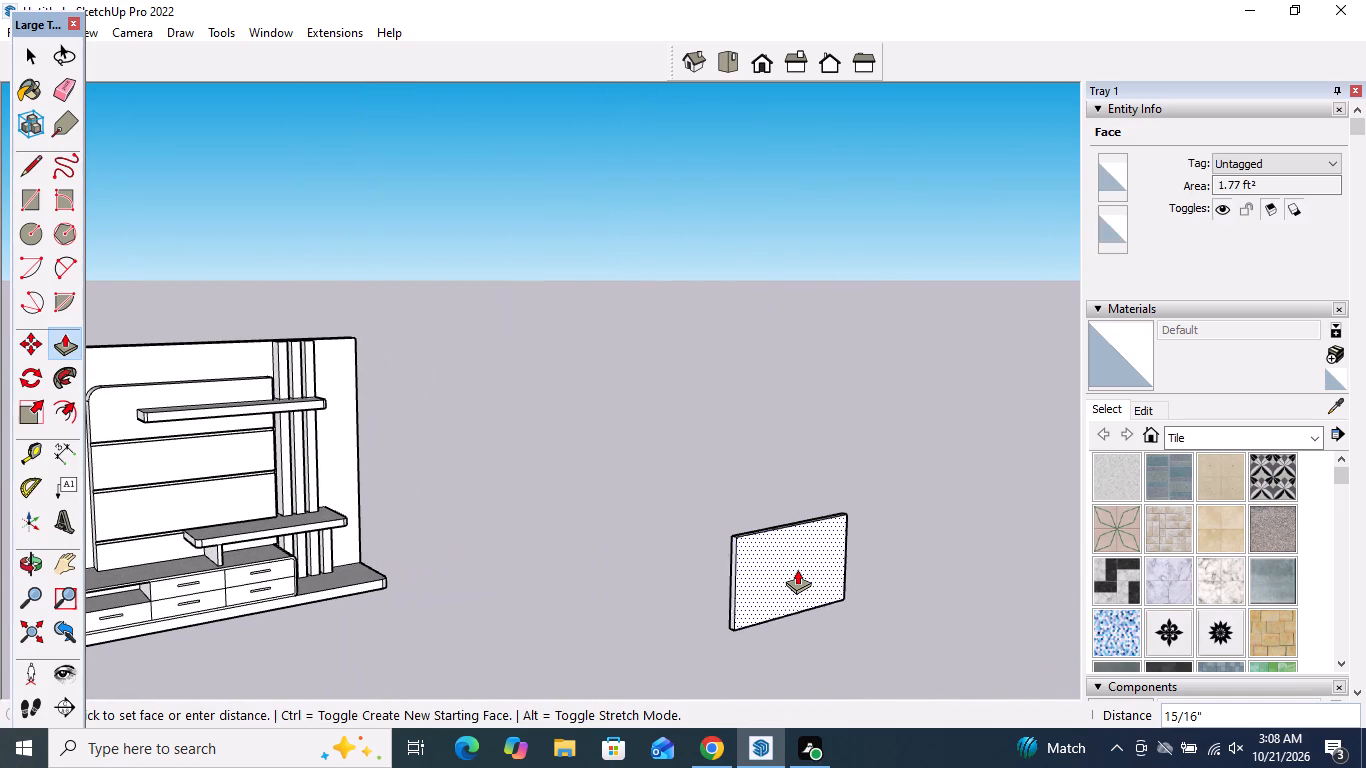
click(797, 569)
Offset the front face outline of the TV slab inward to form a narrow border frame.
middle_drag(815, 578, 674, 557)
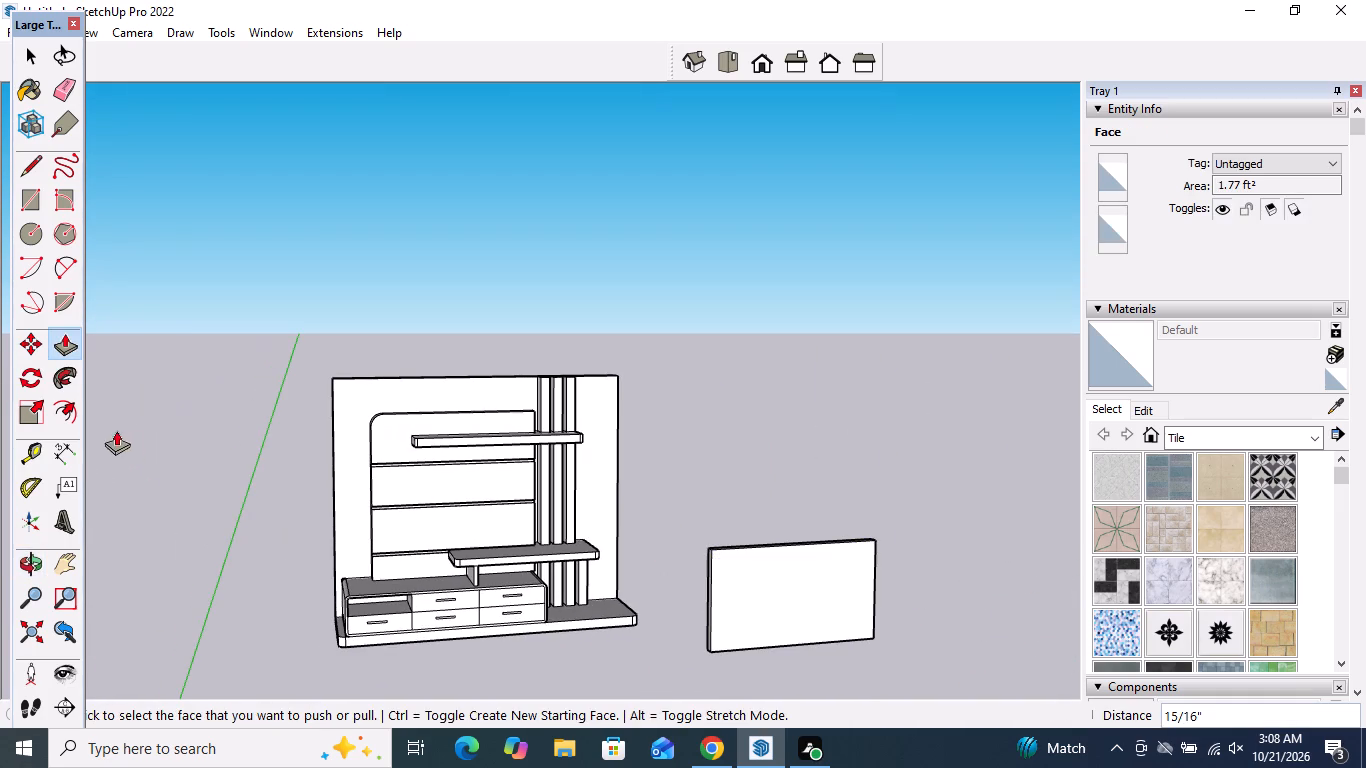
click(77, 409)
scroll(812, 628, up, 2)
click(812, 625)
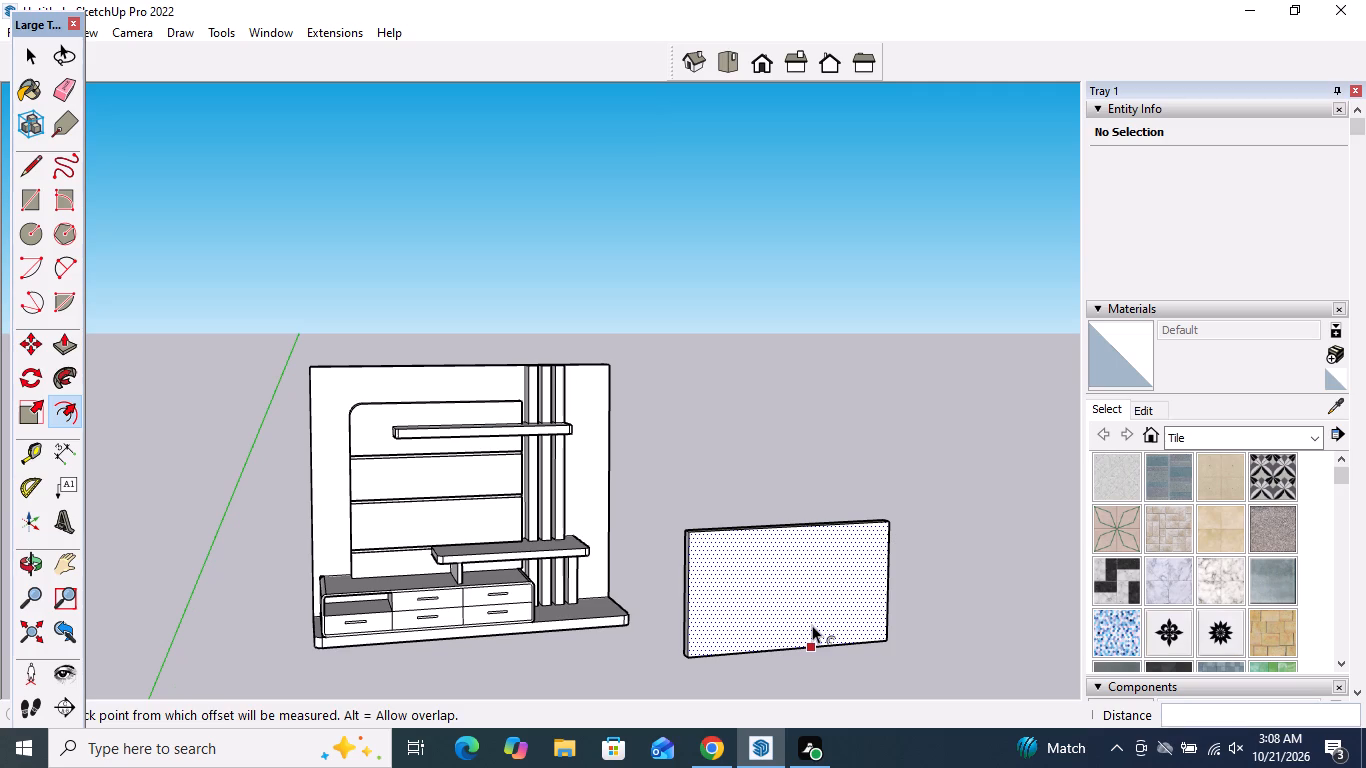
scroll(808, 633, up, 5)
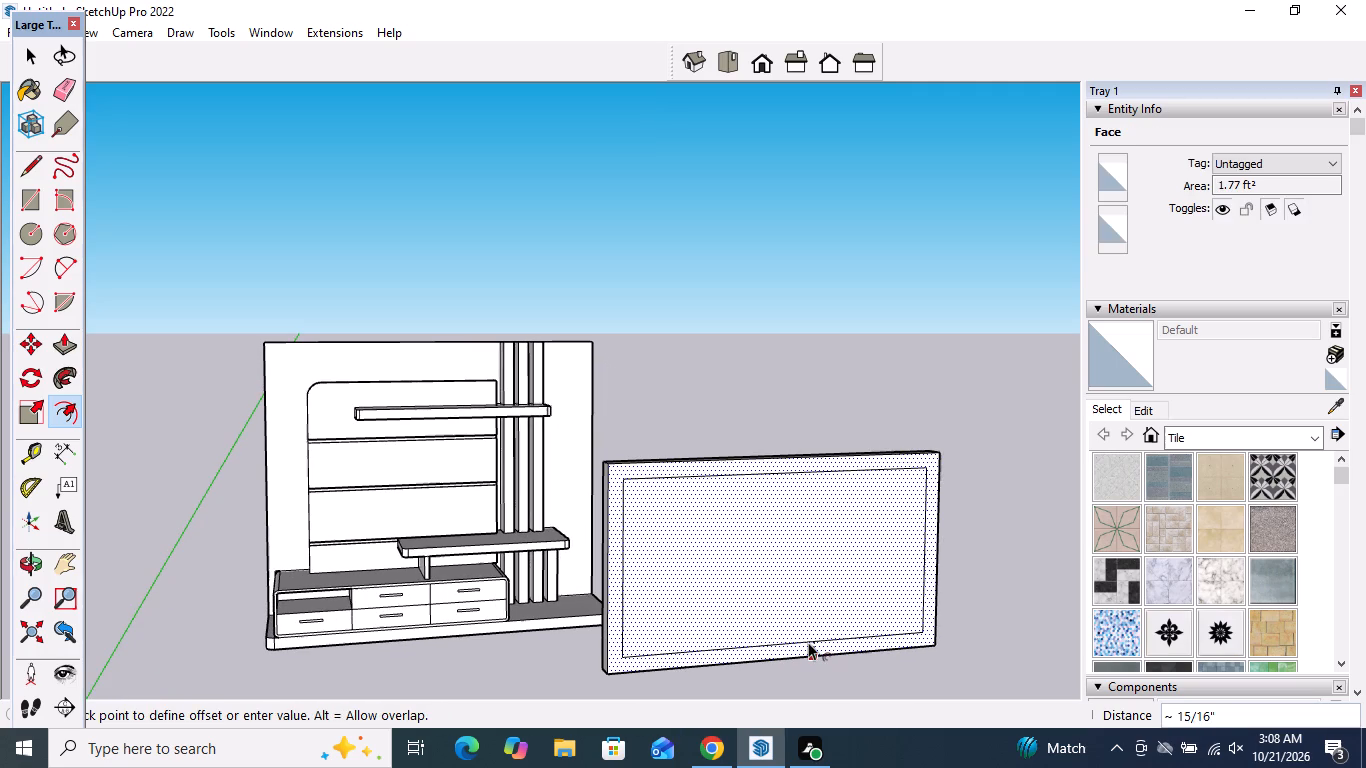
click(808, 650)
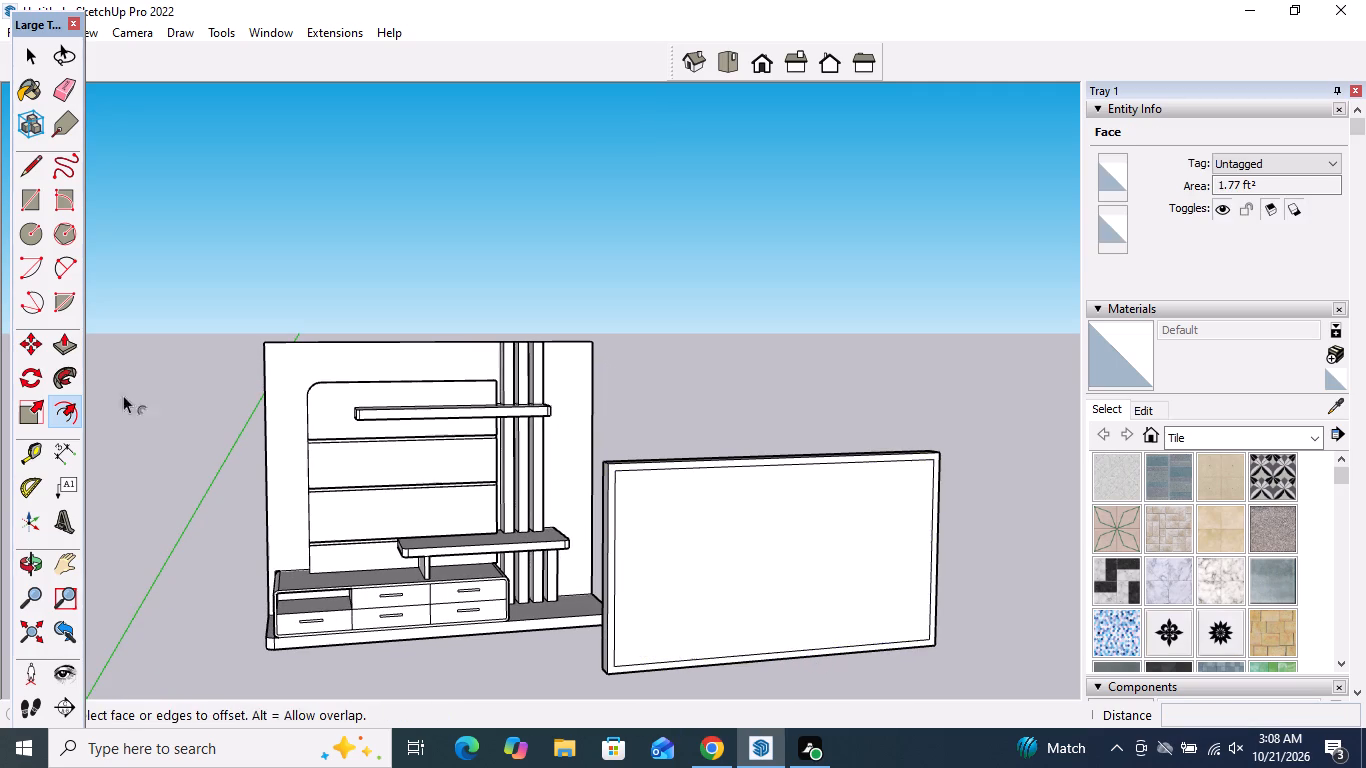
Push the inner screen face about 3/16" into the TV slab, leaving the border raised, and clear the selection.
click(60, 351)
scroll(748, 602, up, 3)
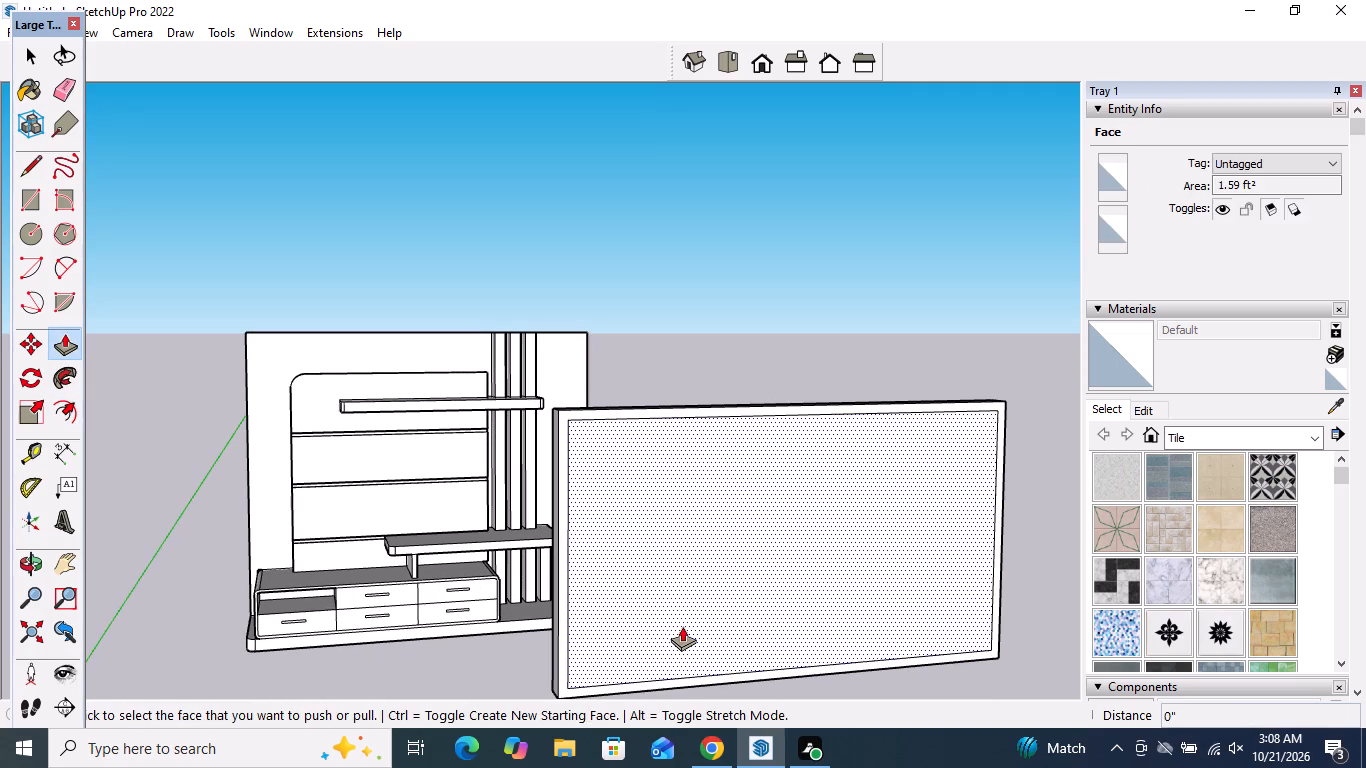
click(682, 626)
click(682, 622)
scroll(704, 557, down, 5)
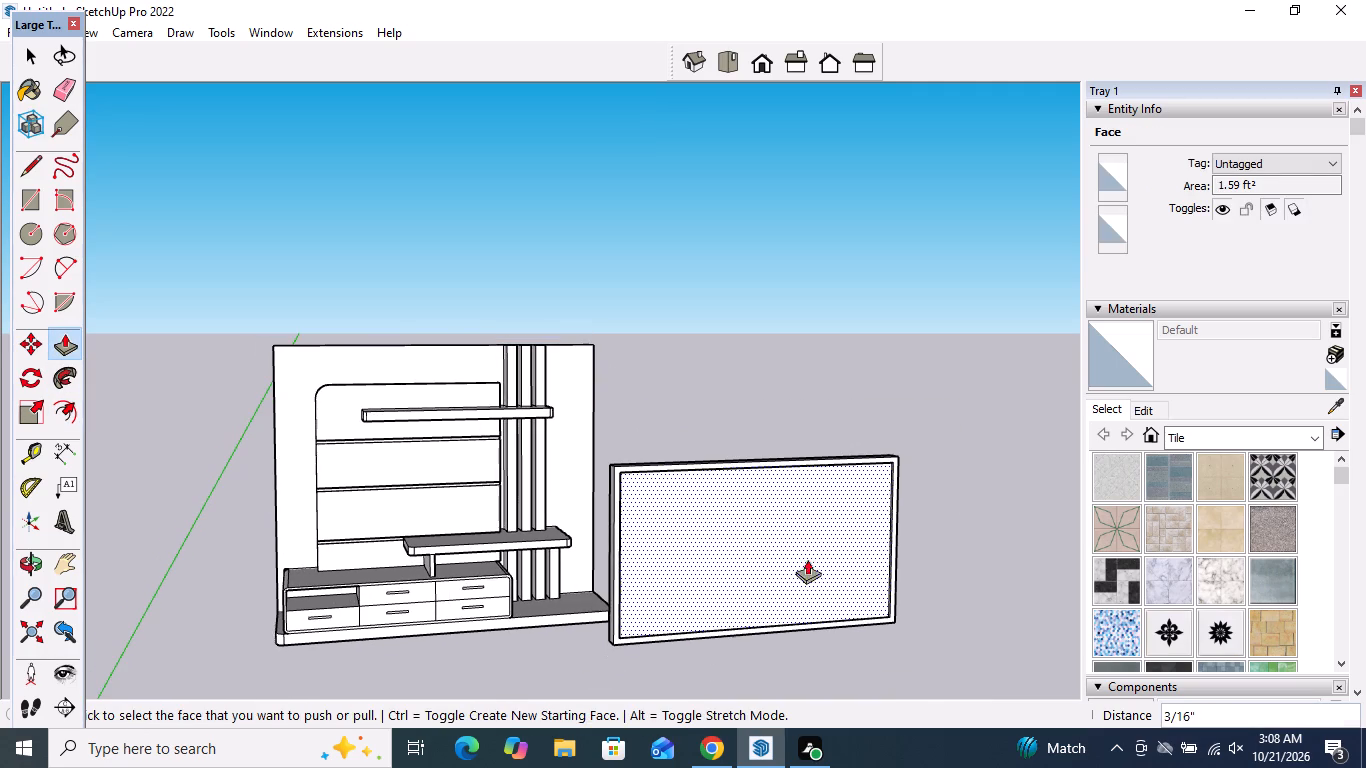
key(space)
click(960, 532)
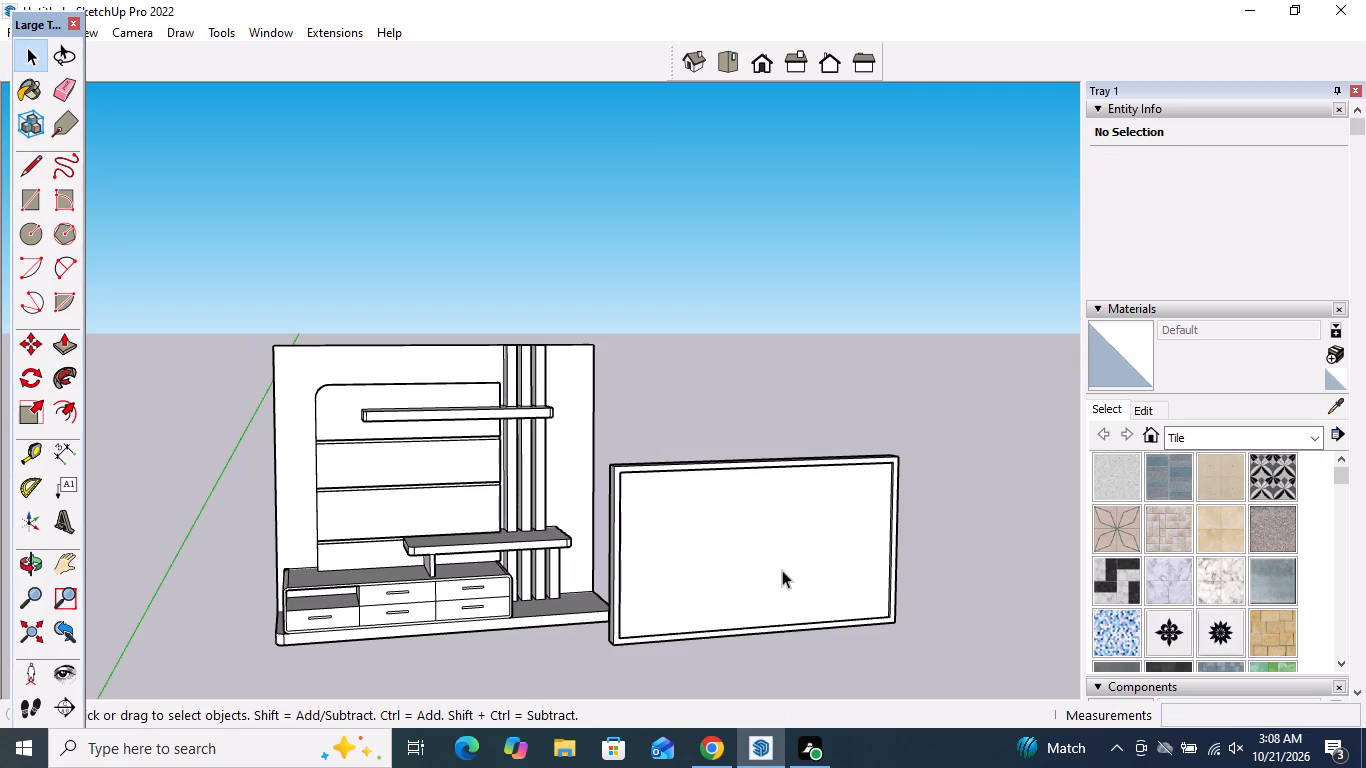
Select all the connected geometry of the TV and make it a group.
triple_click(781, 570)
right_click(781, 568)
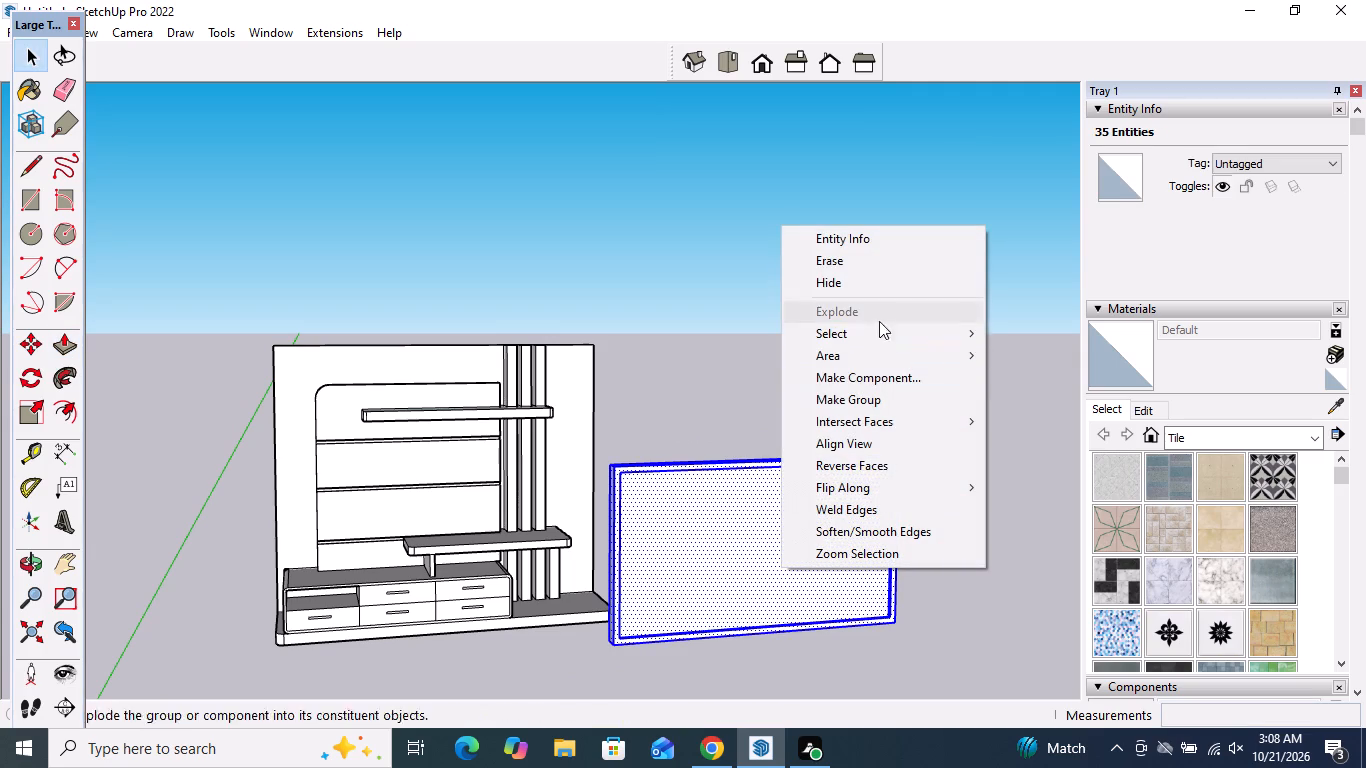
click(879, 400)
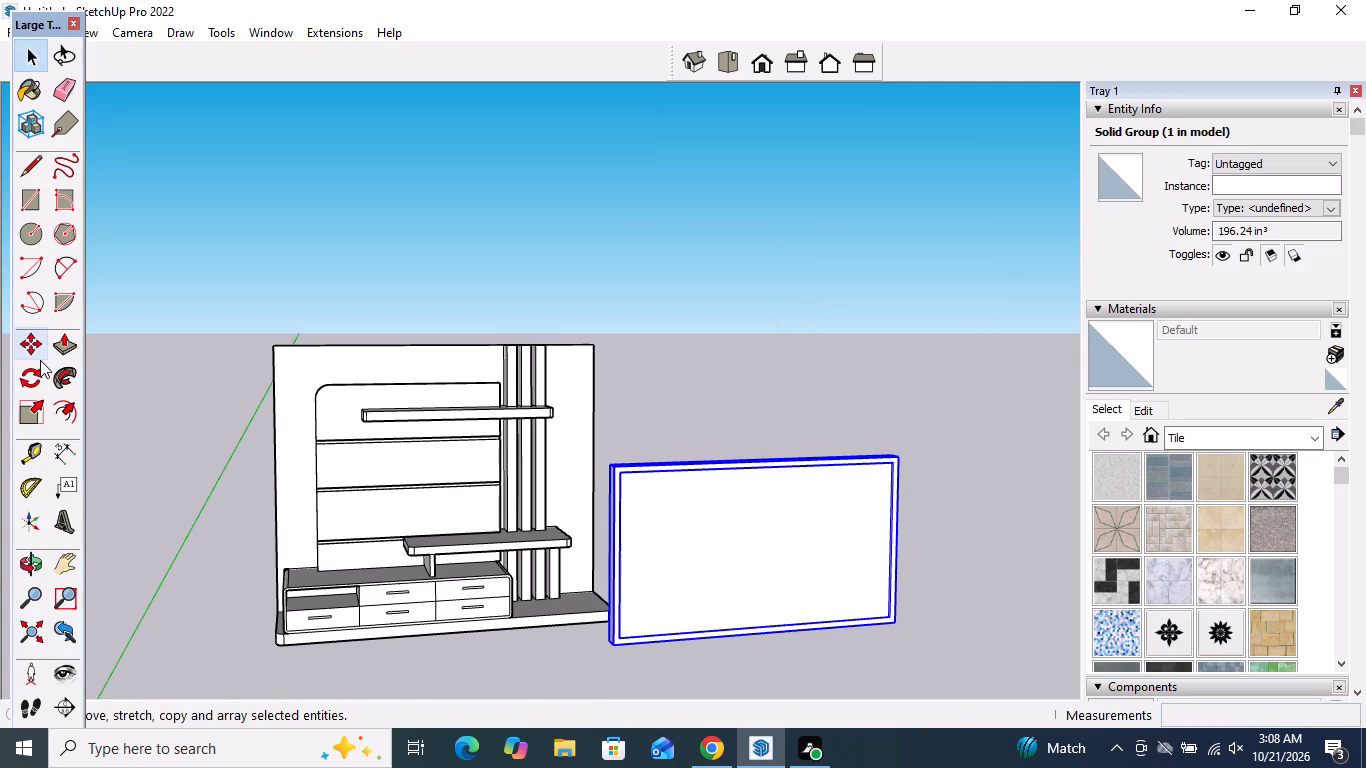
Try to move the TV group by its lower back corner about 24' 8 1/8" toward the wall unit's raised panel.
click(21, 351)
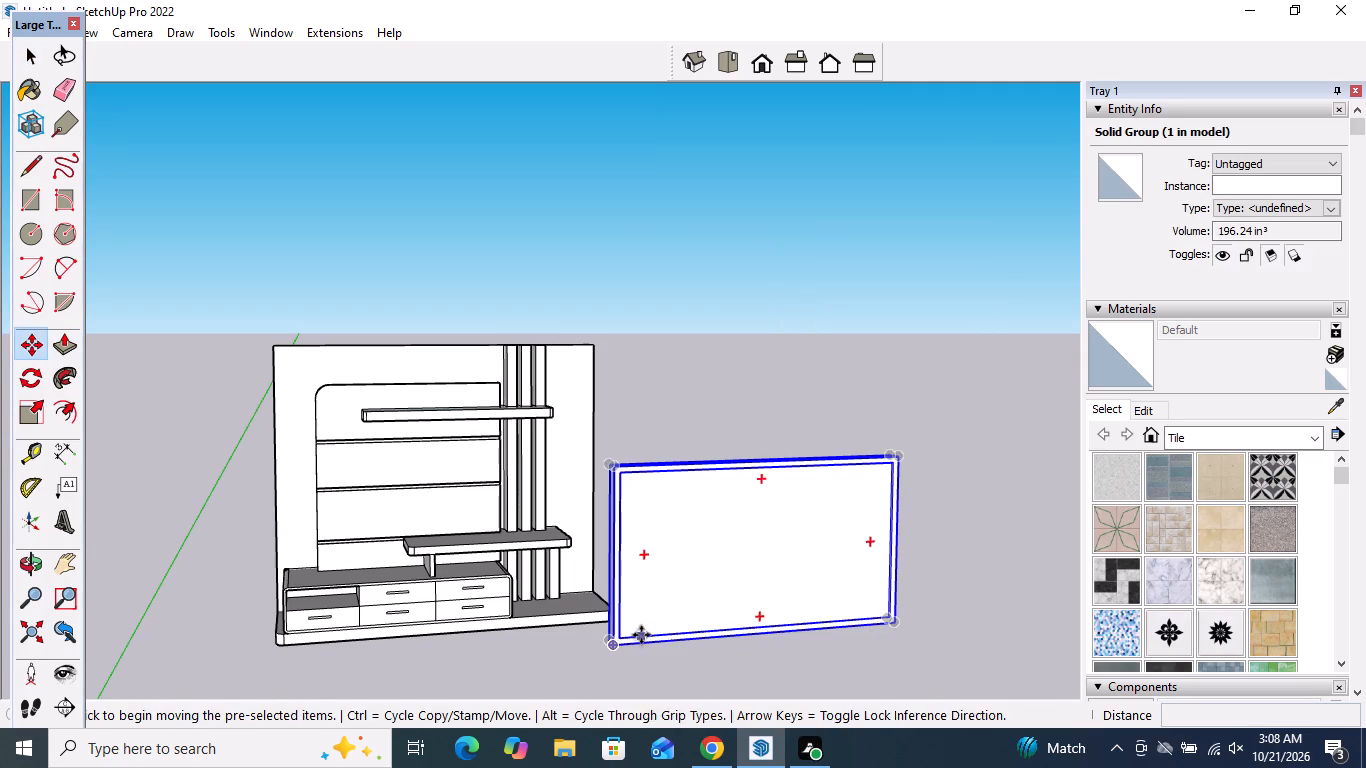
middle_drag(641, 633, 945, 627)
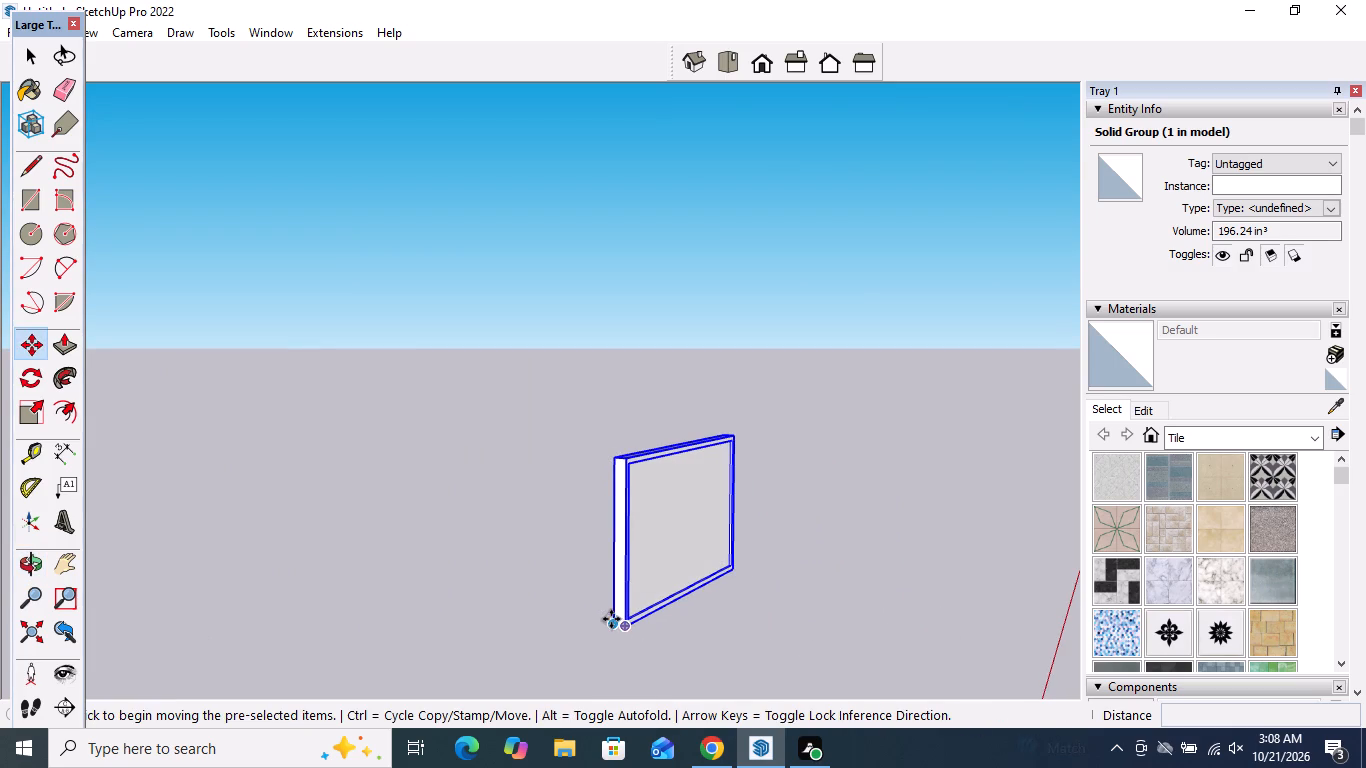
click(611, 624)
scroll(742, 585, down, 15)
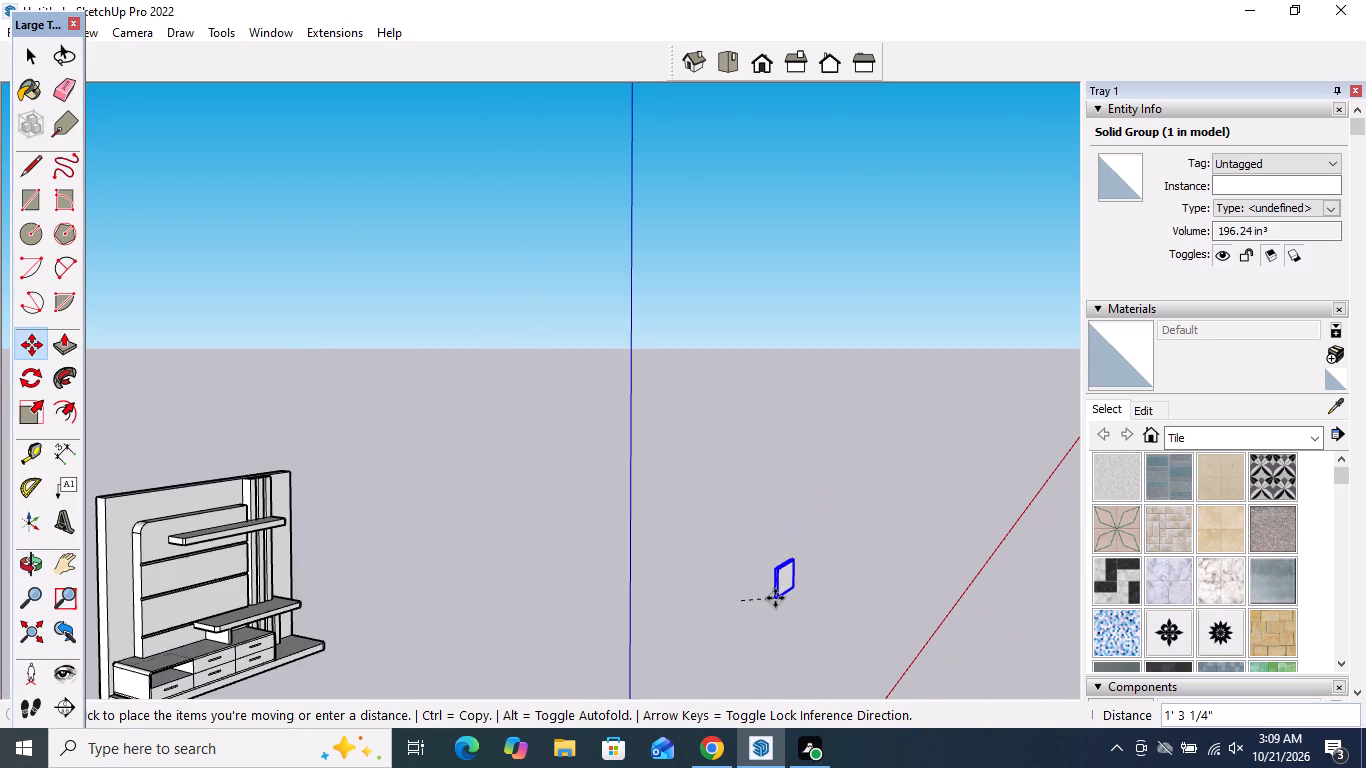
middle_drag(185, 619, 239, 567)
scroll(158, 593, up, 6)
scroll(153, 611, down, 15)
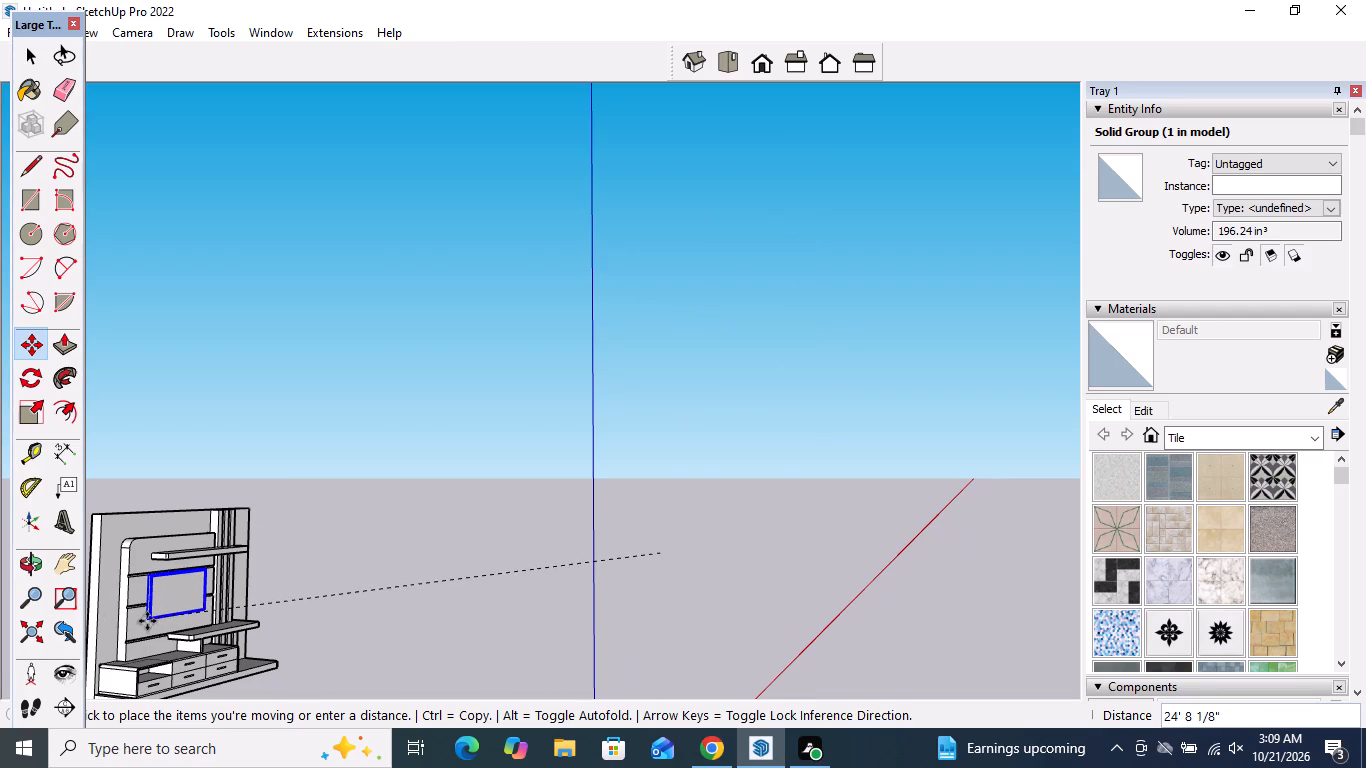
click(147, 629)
Move the TV group by its lower back corner about 36' 10 5/8" onto the raised panel's face, across the middle groove.
scroll(528, 616, down, 5)
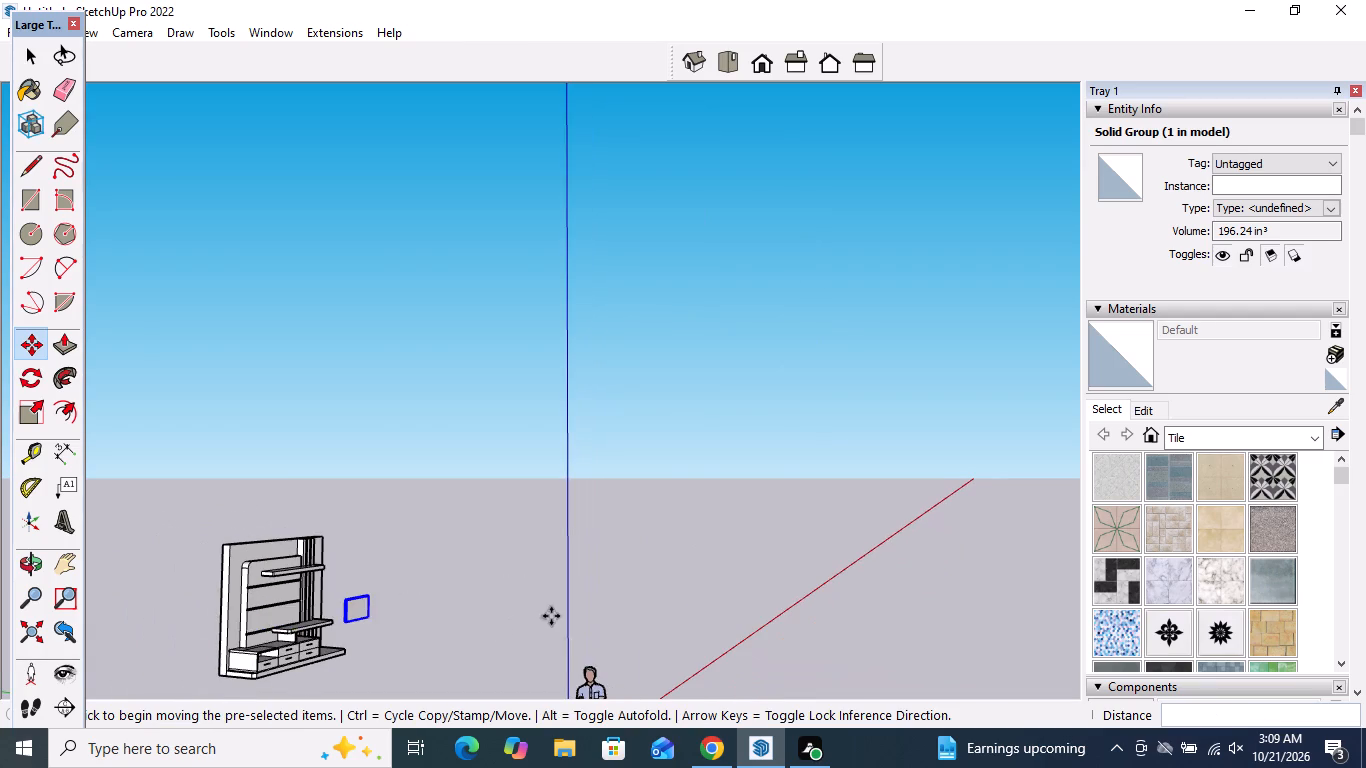
scroll(501, 632, down, 1)
scroll(285, 632, up, 9)
scroll(249, 632, down, 3)
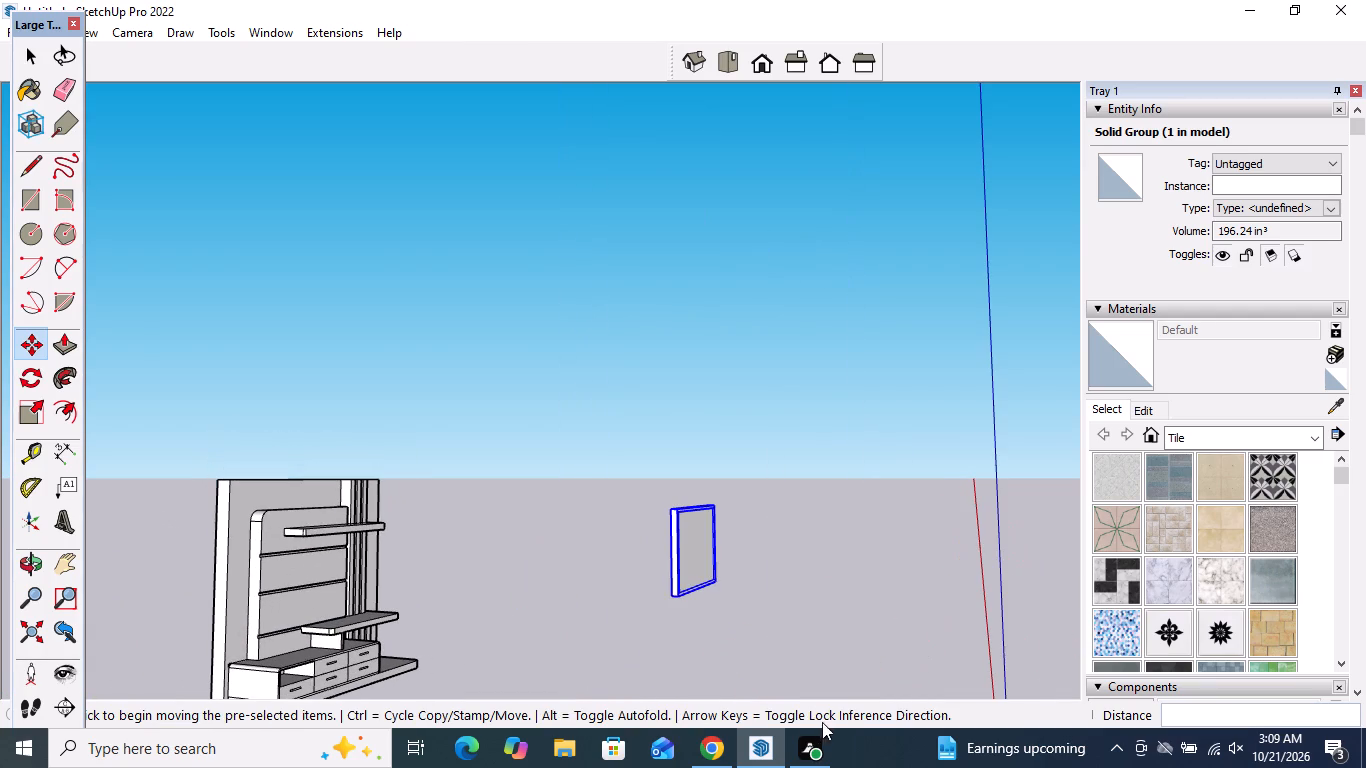
scroll(667, 609, up, 4)
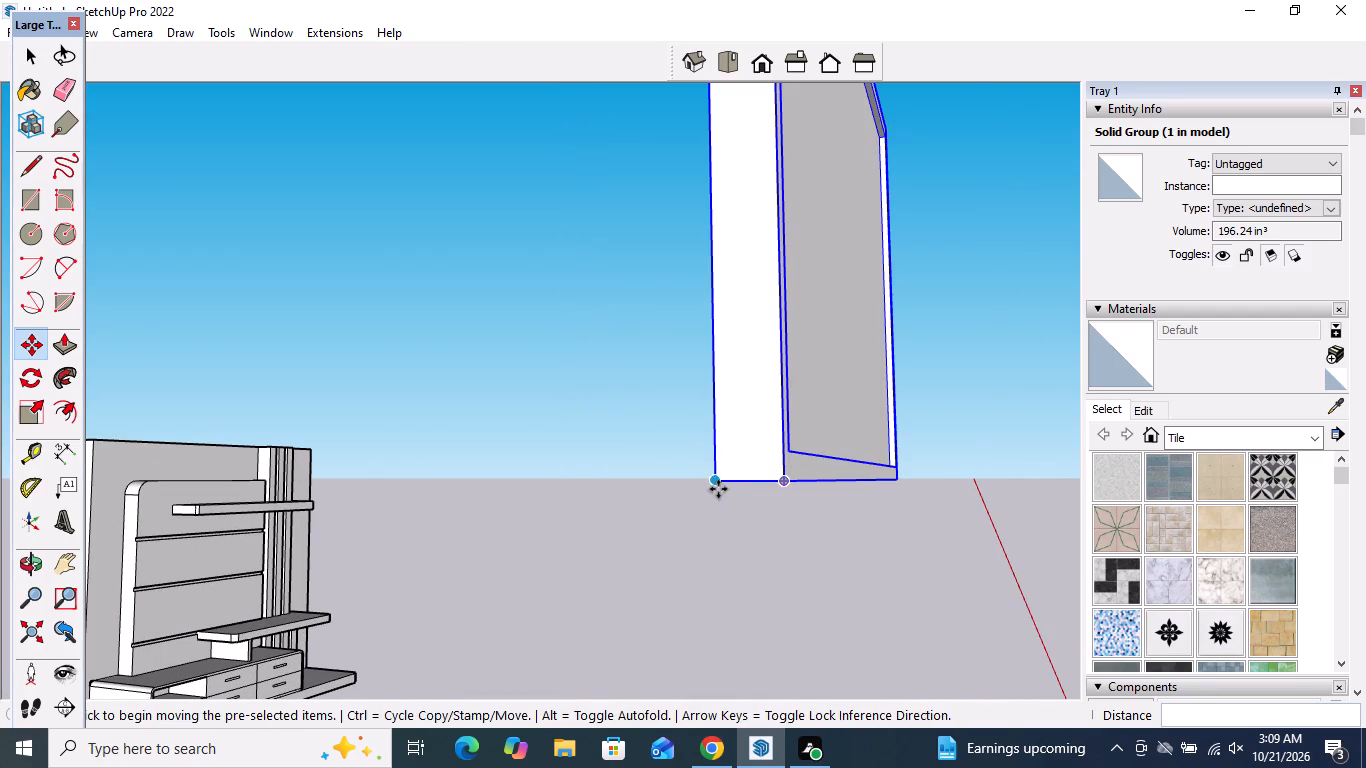
click(710, 481)
scroll(413, 576, down, 10)
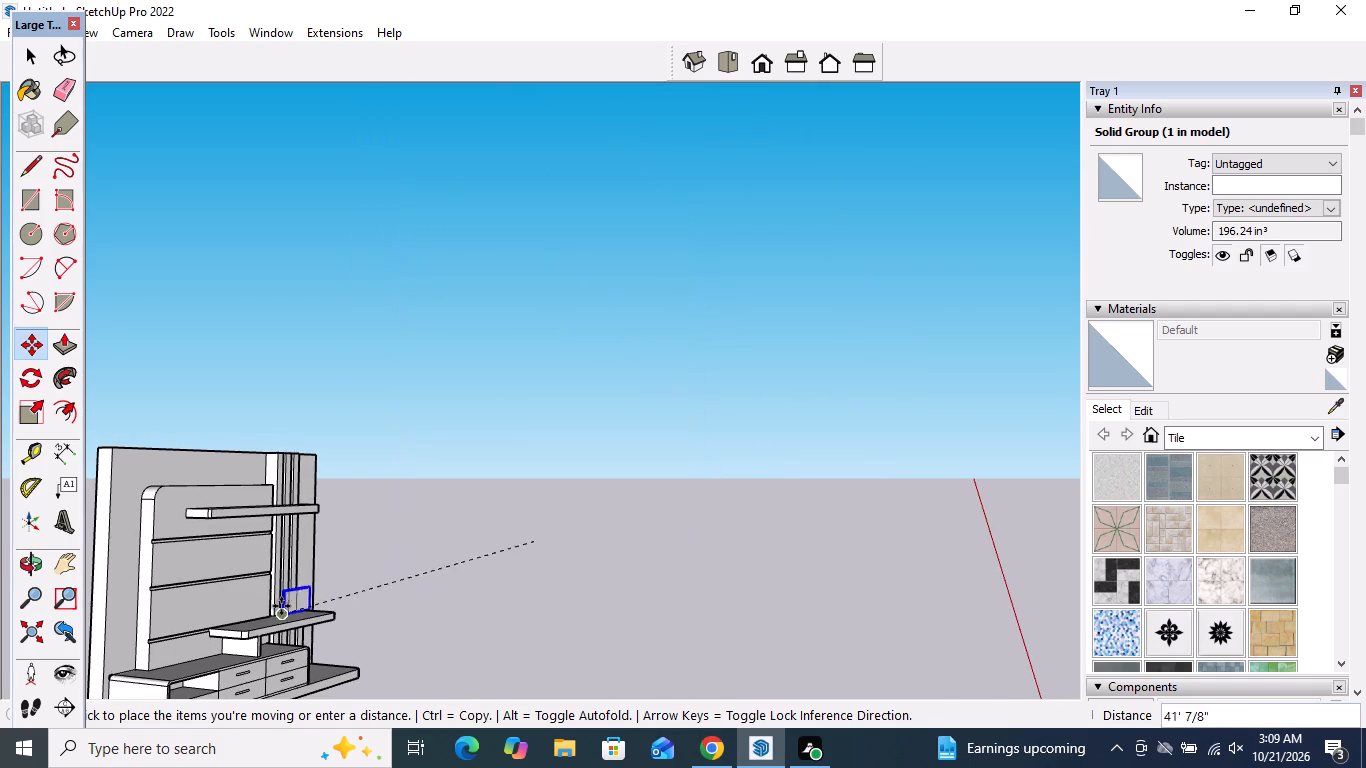
scroll(174, 611, up, 18)
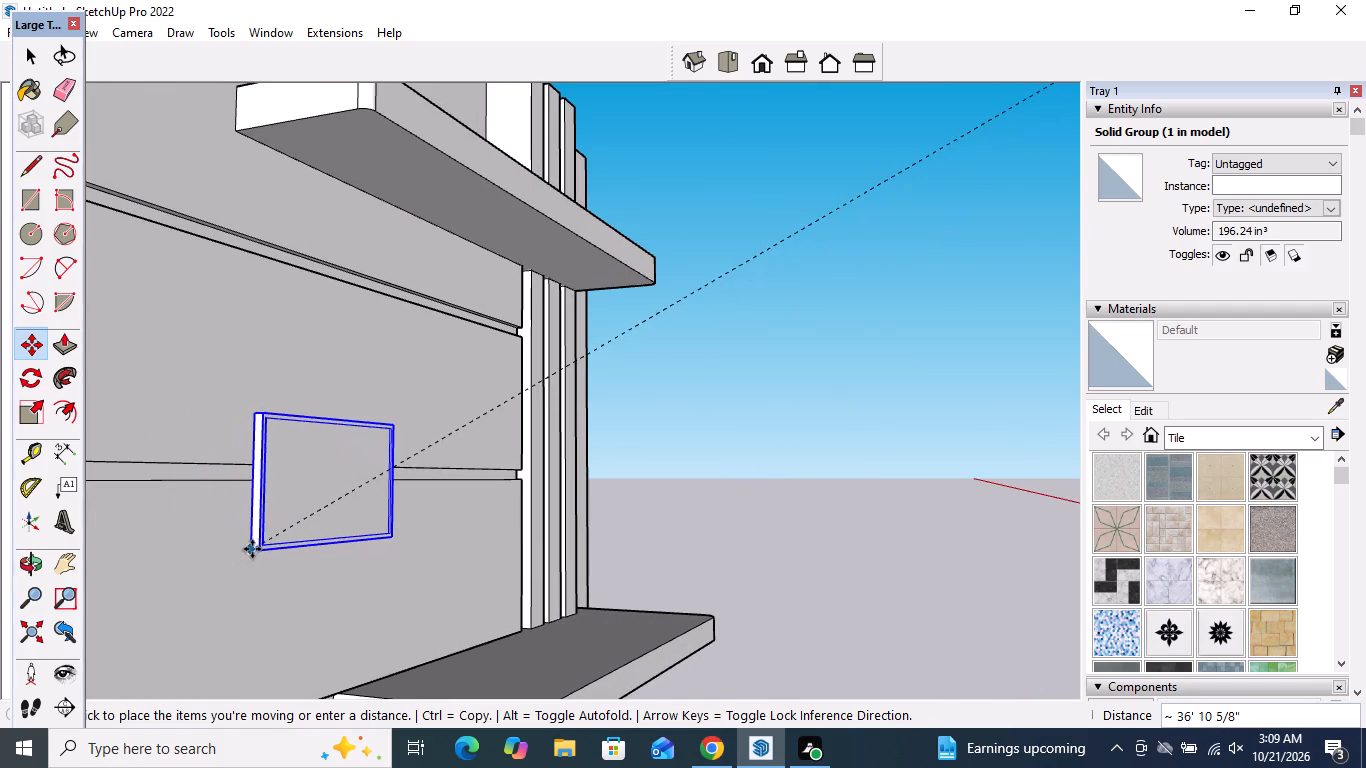
click(252, 549)
scroll(306, 559, down, 6)
key(space)
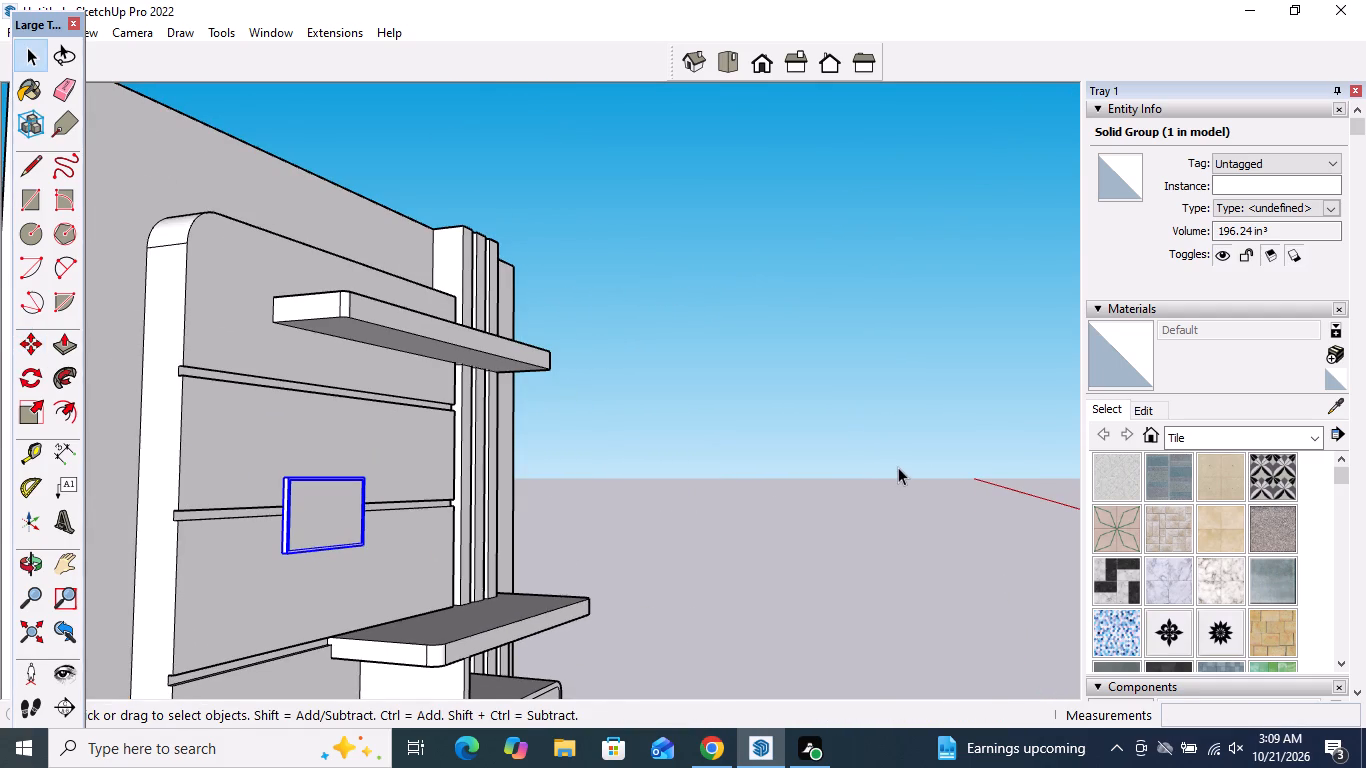
Scale the TV group's width to about 1.5 times, stretching its side edge toward the vertical posts.
scroll(898, 467, down, 5)
middle_drag(898, 467, 474, 551)
scroll(474, 514, up, 4)
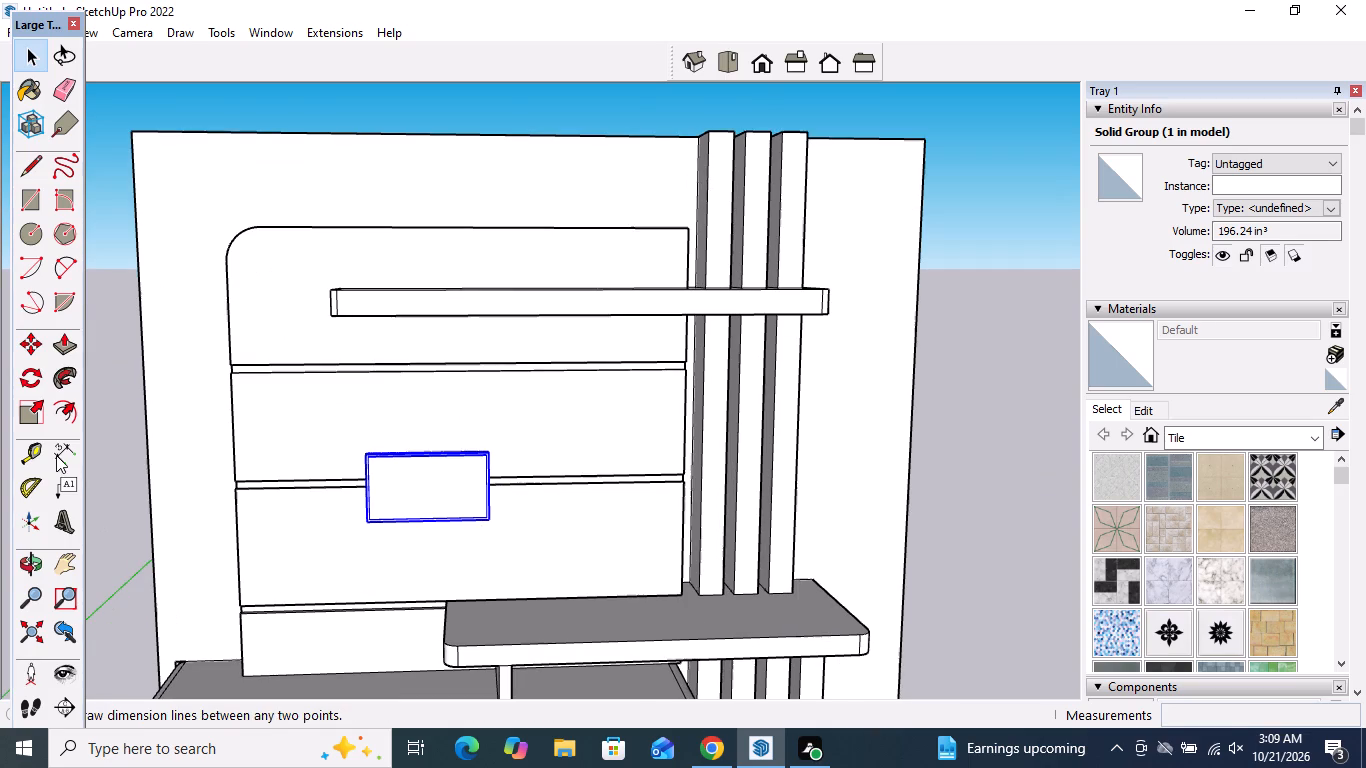
click(24, 417)
scroll(394, 472, up, 5)
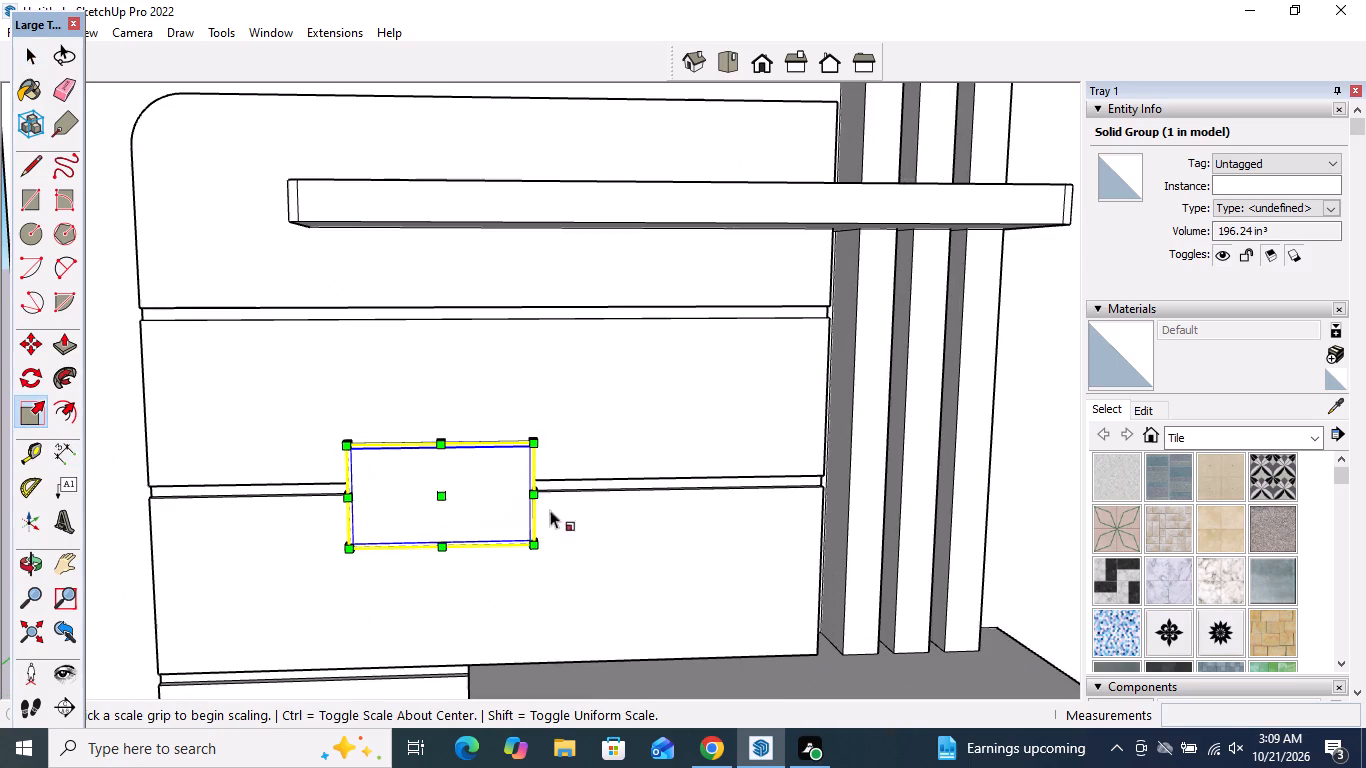
middle_drag(616, 520, 235, 515)
scroll(558, 515, up, 4)
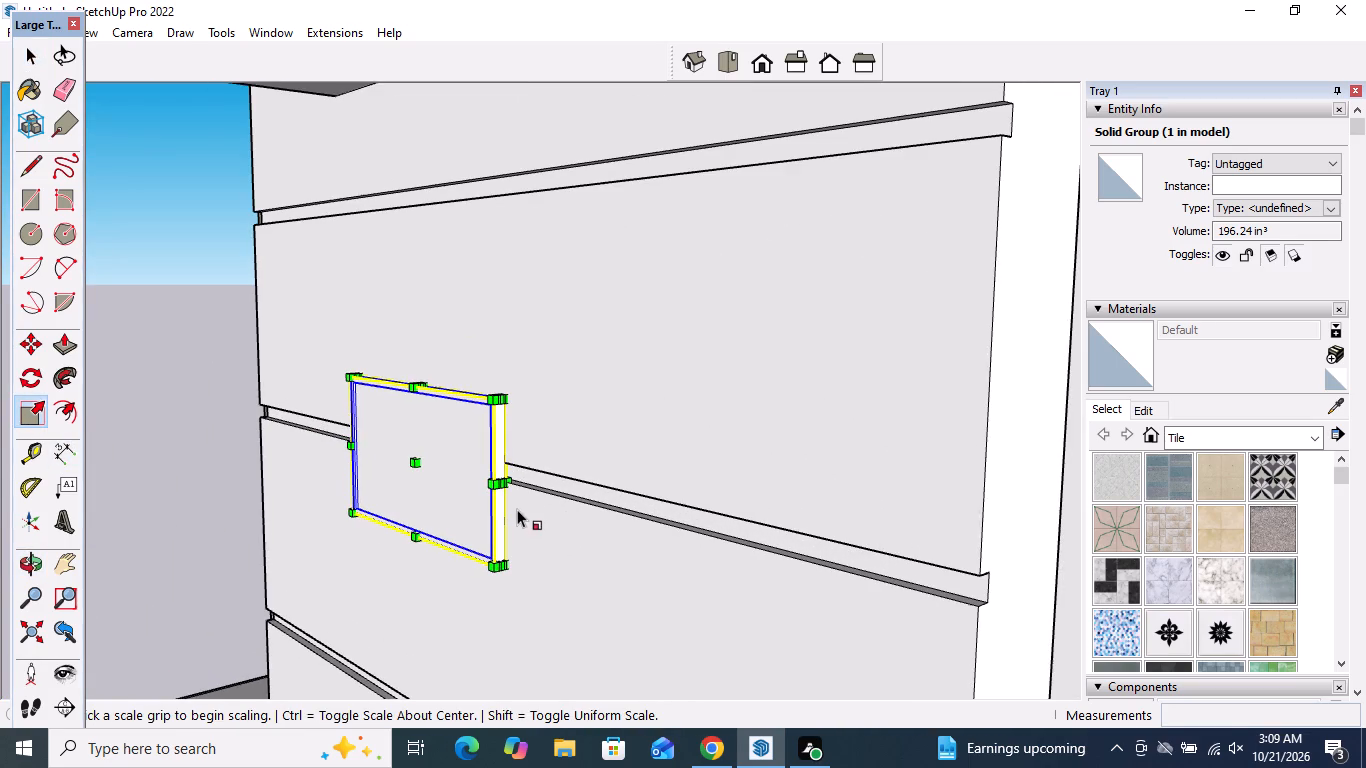
scroll(485, 482, up, 9)
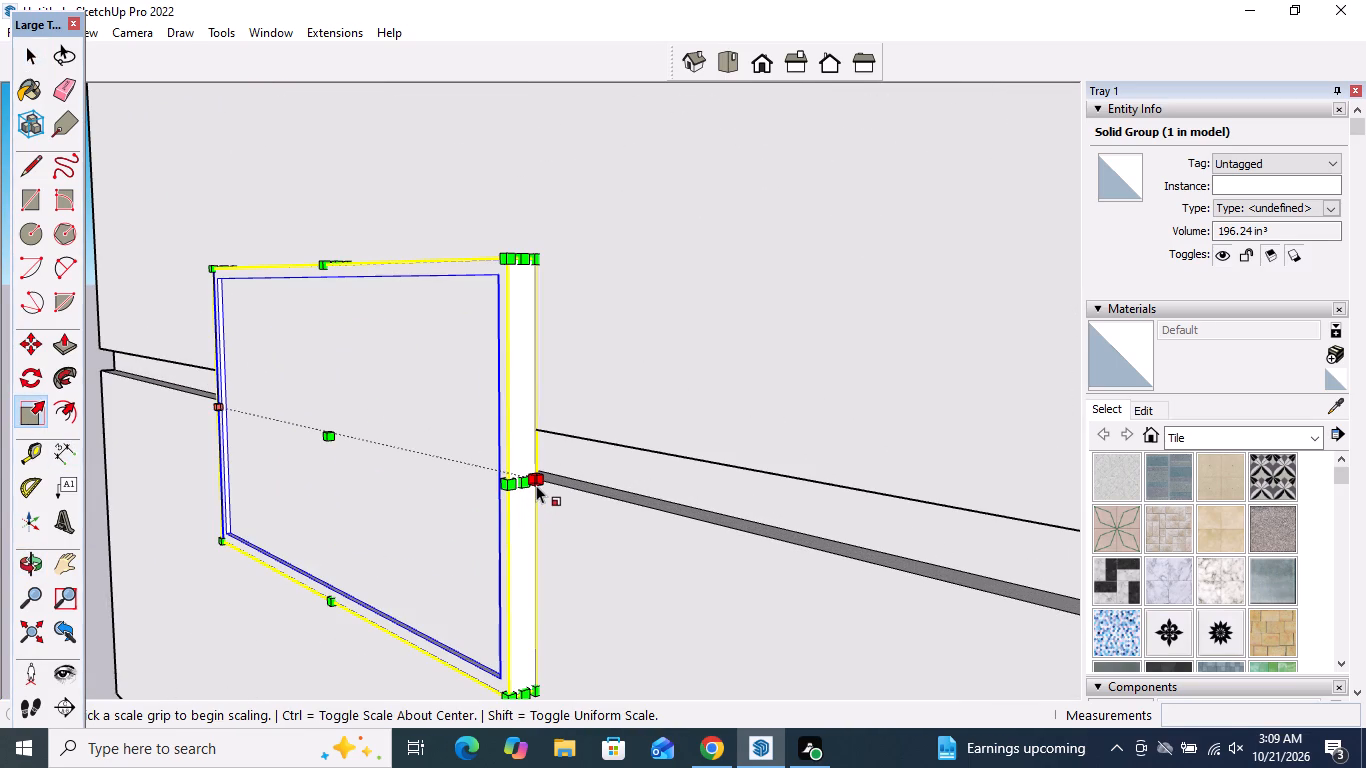
scroll(520, 479, up, 4)
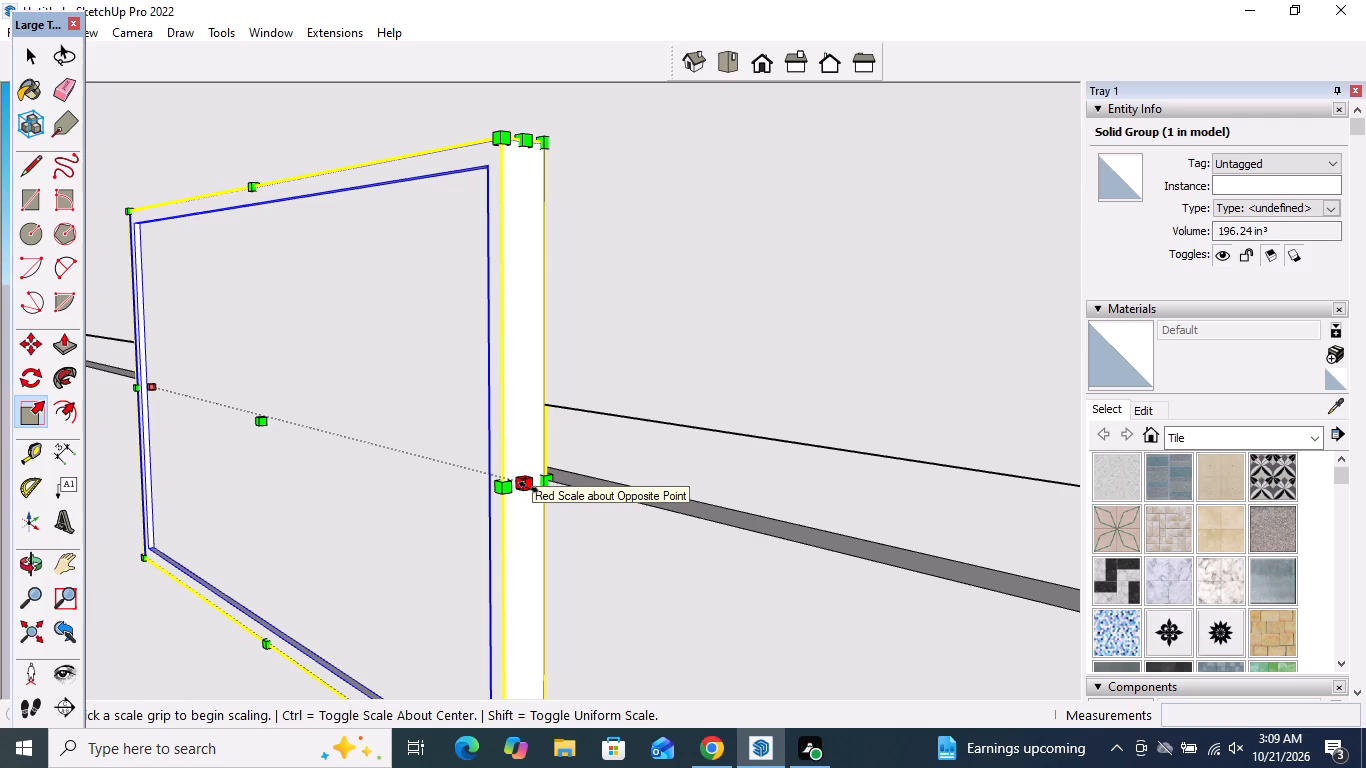
click(530, 486)
scroll(574, 501, down, 9)
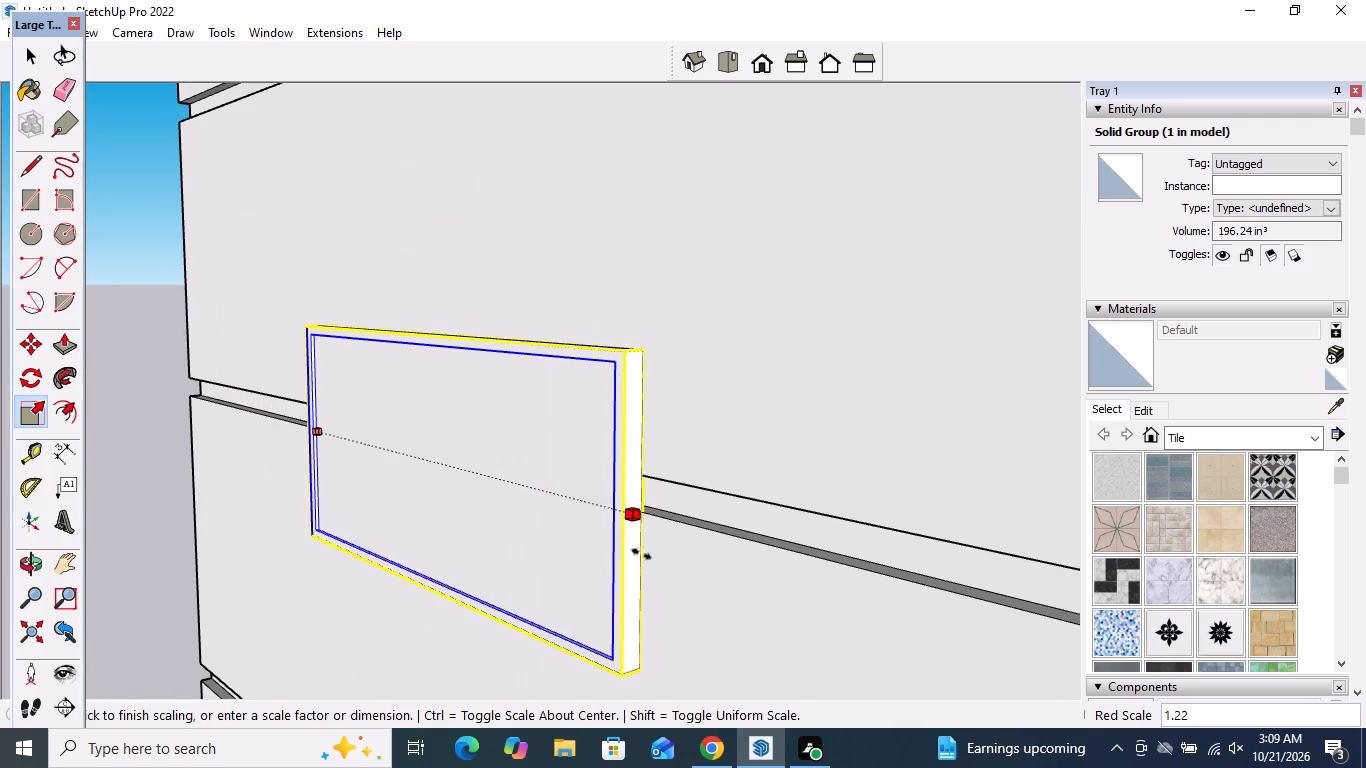
click(769, 593)
Scale the TV group's height to about 2 times by stretching its top edge upward along the blue axis.
scroll(688, 522, down, 5)
scroll(816, 572, down, 4)
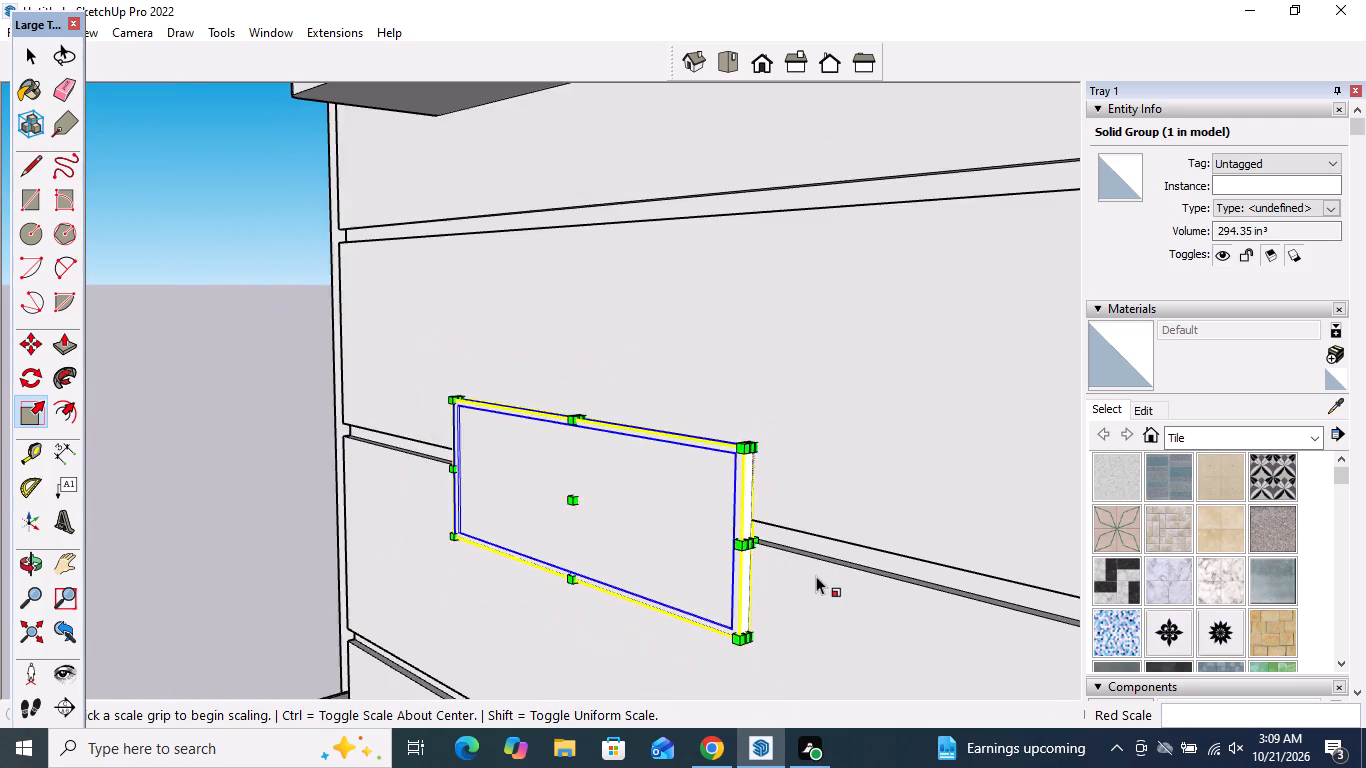
scroll(816, 576, down, 6)
middle_drag(675, 455, 668, 579)
scroll(671, 500, up, 2)
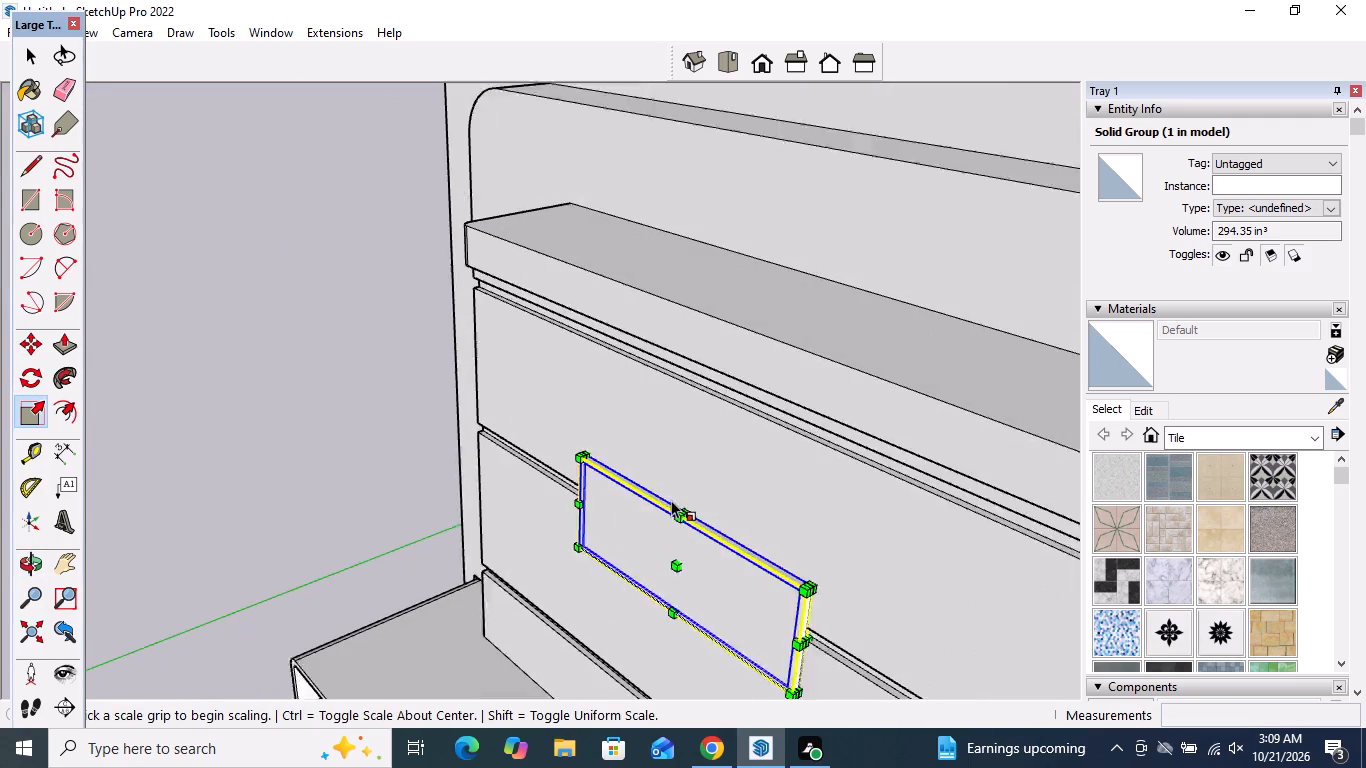
scroll(671, 500, up, 8)
scroll(693, 524, up, 14)
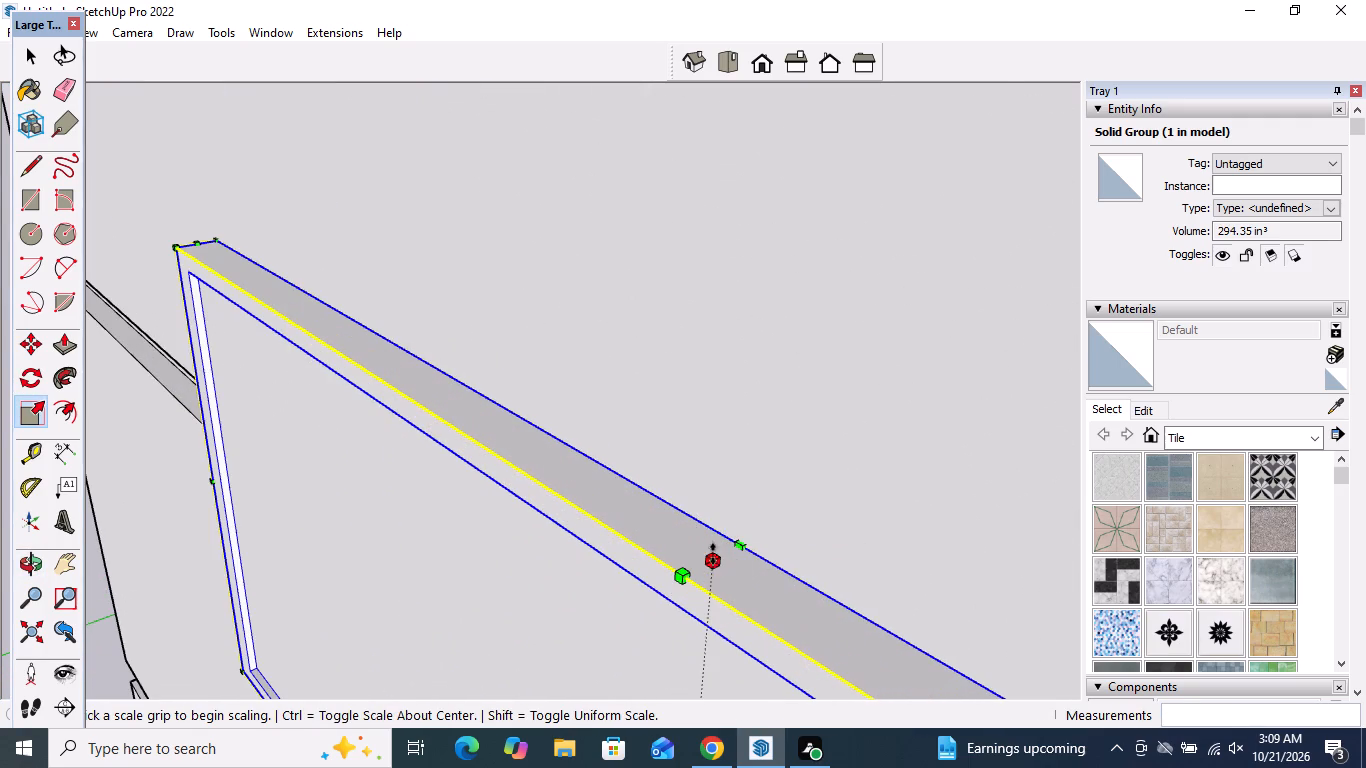
click(710, 556)
scroll(714, 491, down, 17)
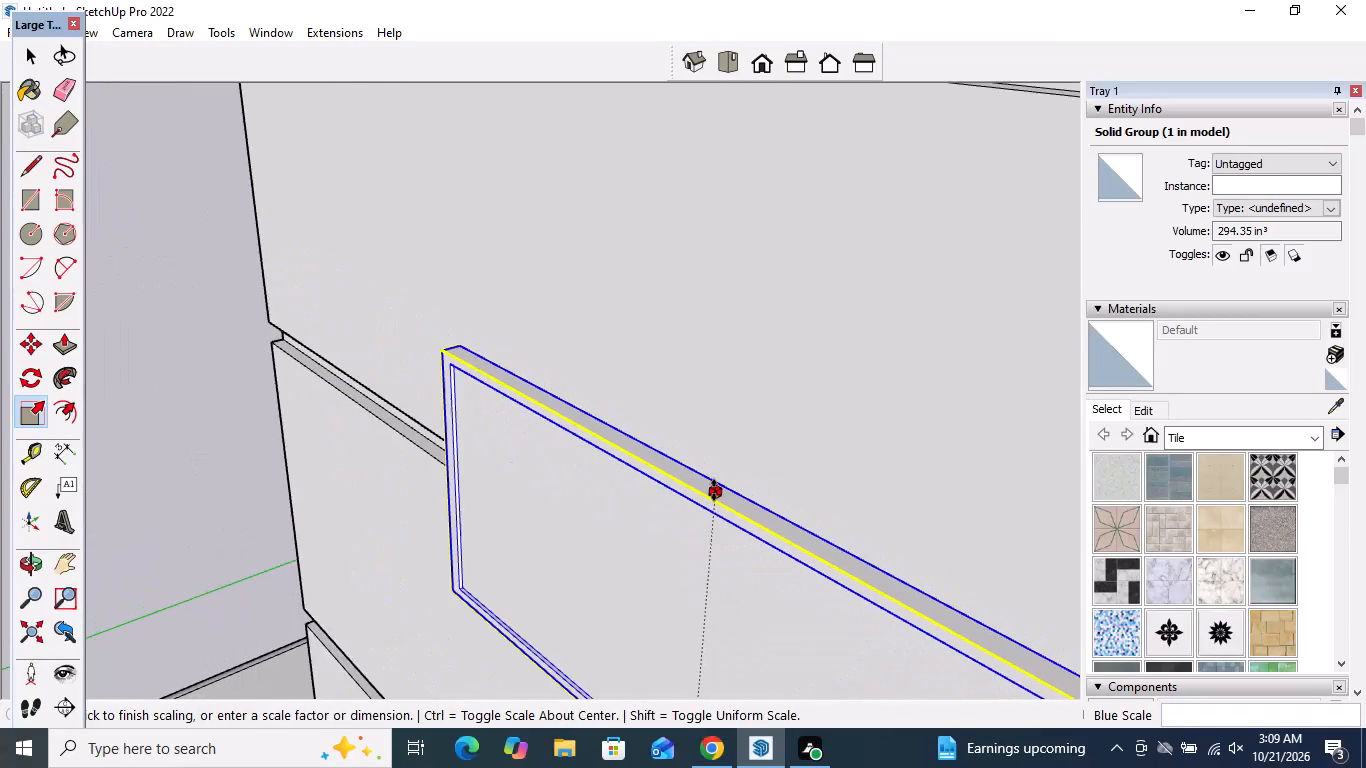
scroll(714, 490, down, 15)
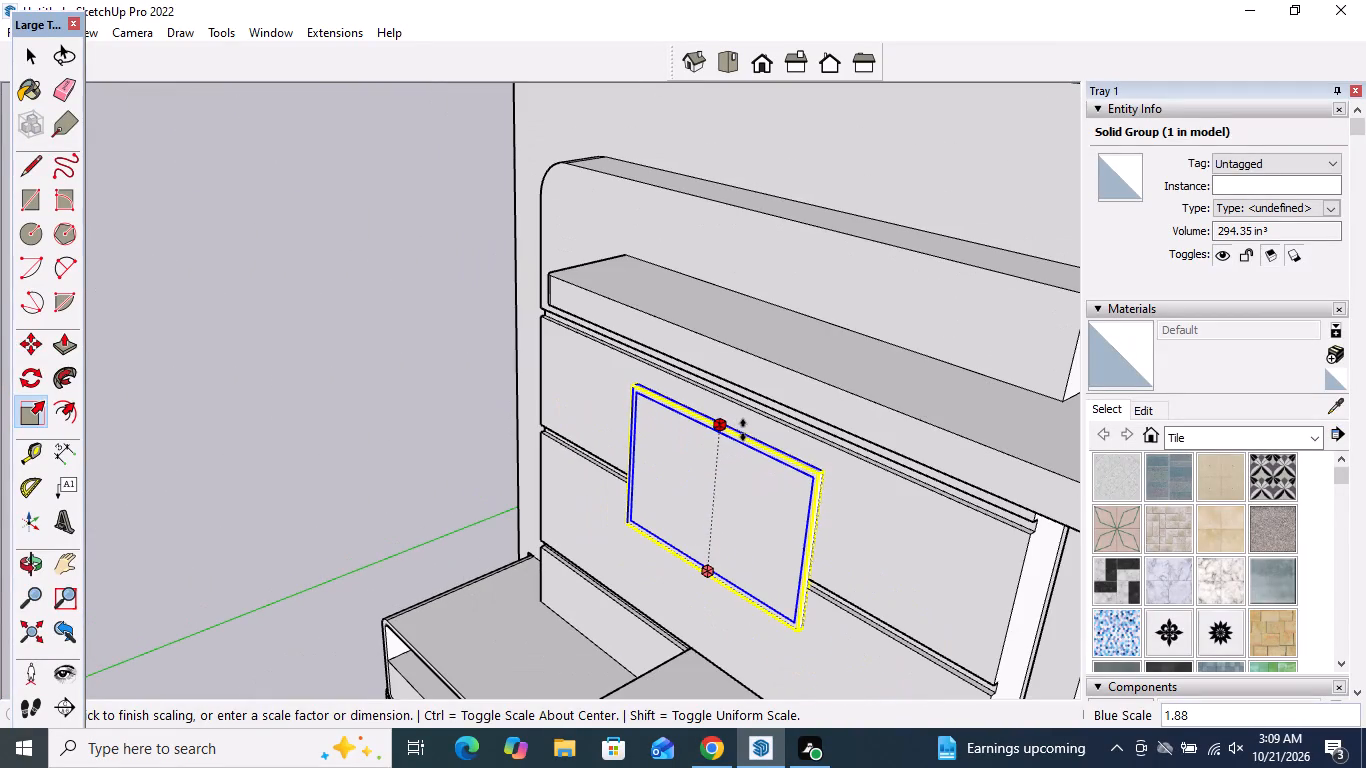
click(745, 427)
Stretch the TV group's bottom edge downward on the raised panel, scaling its height to about 1.22 times.
scroll(751, 490, down, 5)
middle_drag(757, 560, 1044, 470)
scroll(714, 499, up, 3)
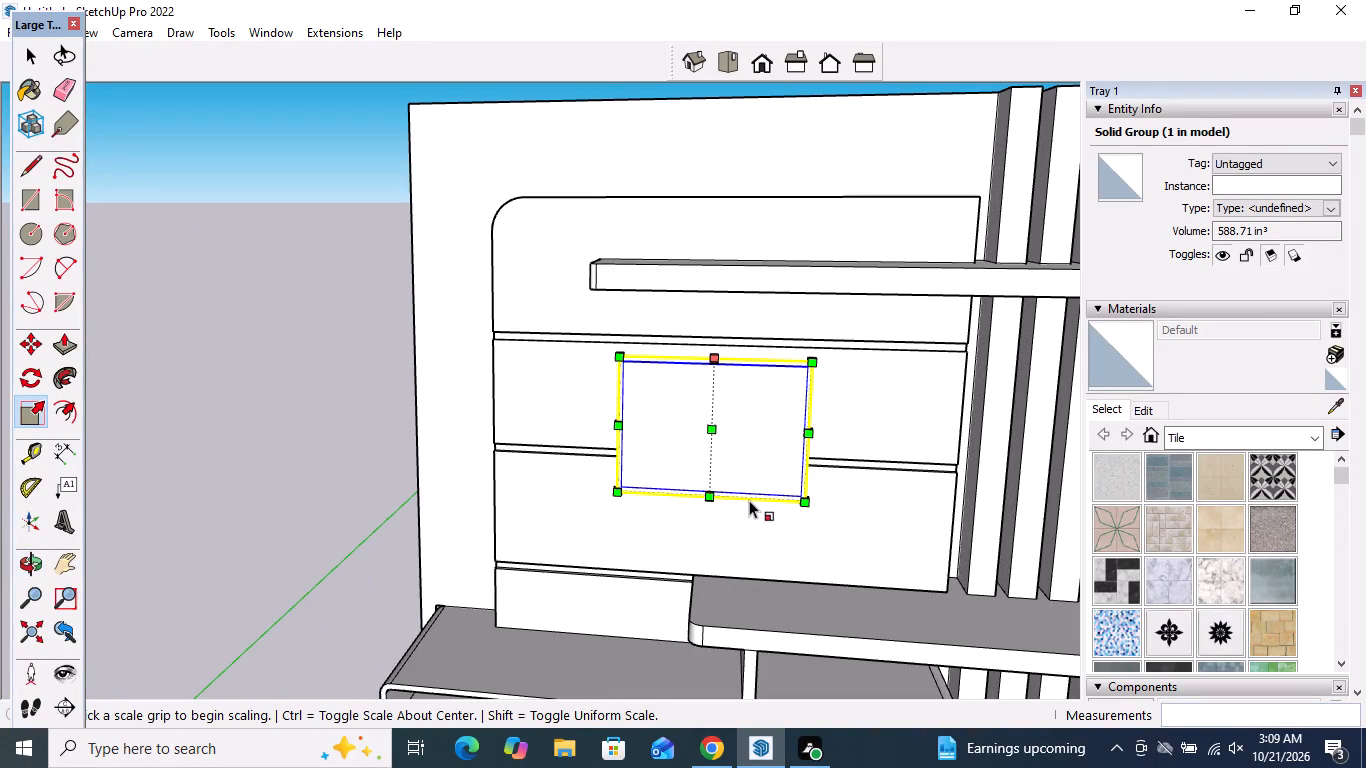
middle_drag(749, 480, 814, 300)
scroll(702, 509, up, 6)
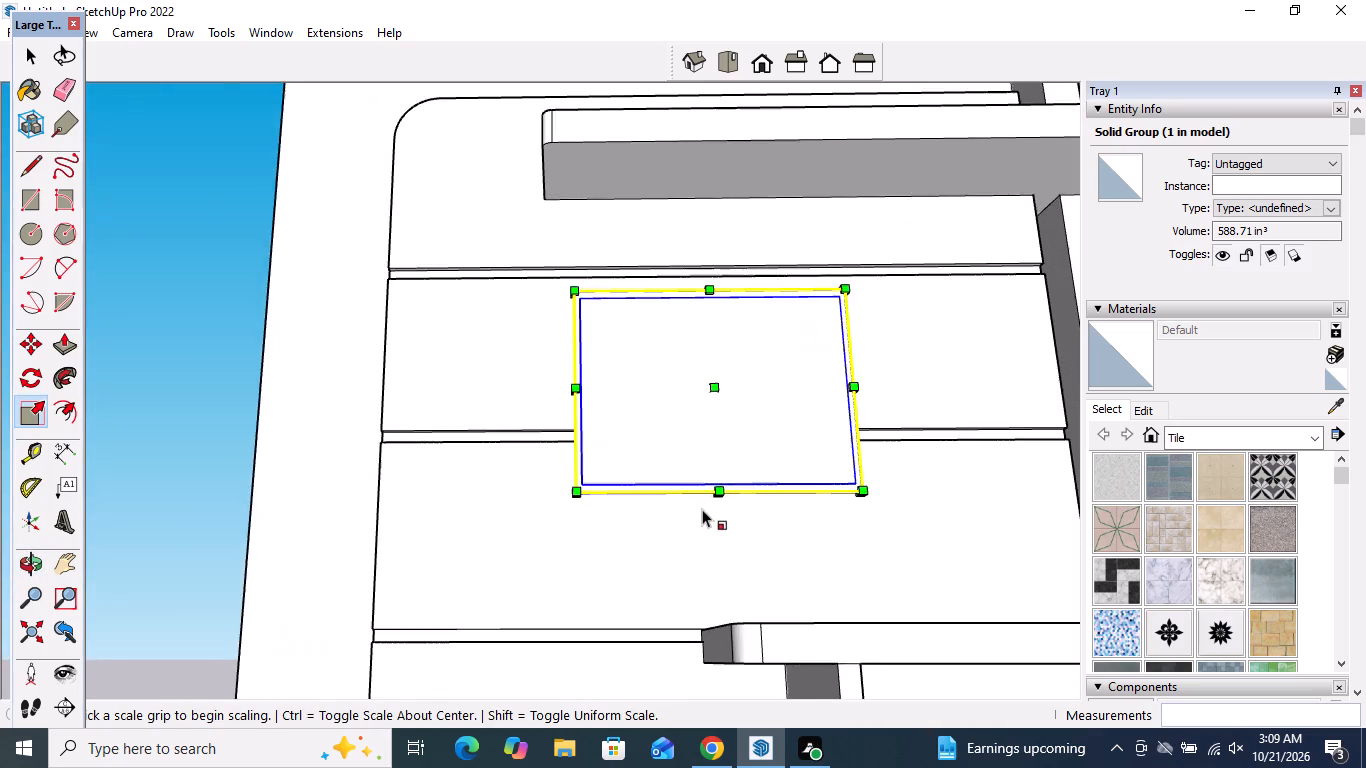
scroll(702, 509, up, 3)
middle_drag(702, 507, 711, 418)
scroll(740, 479, up, 11)
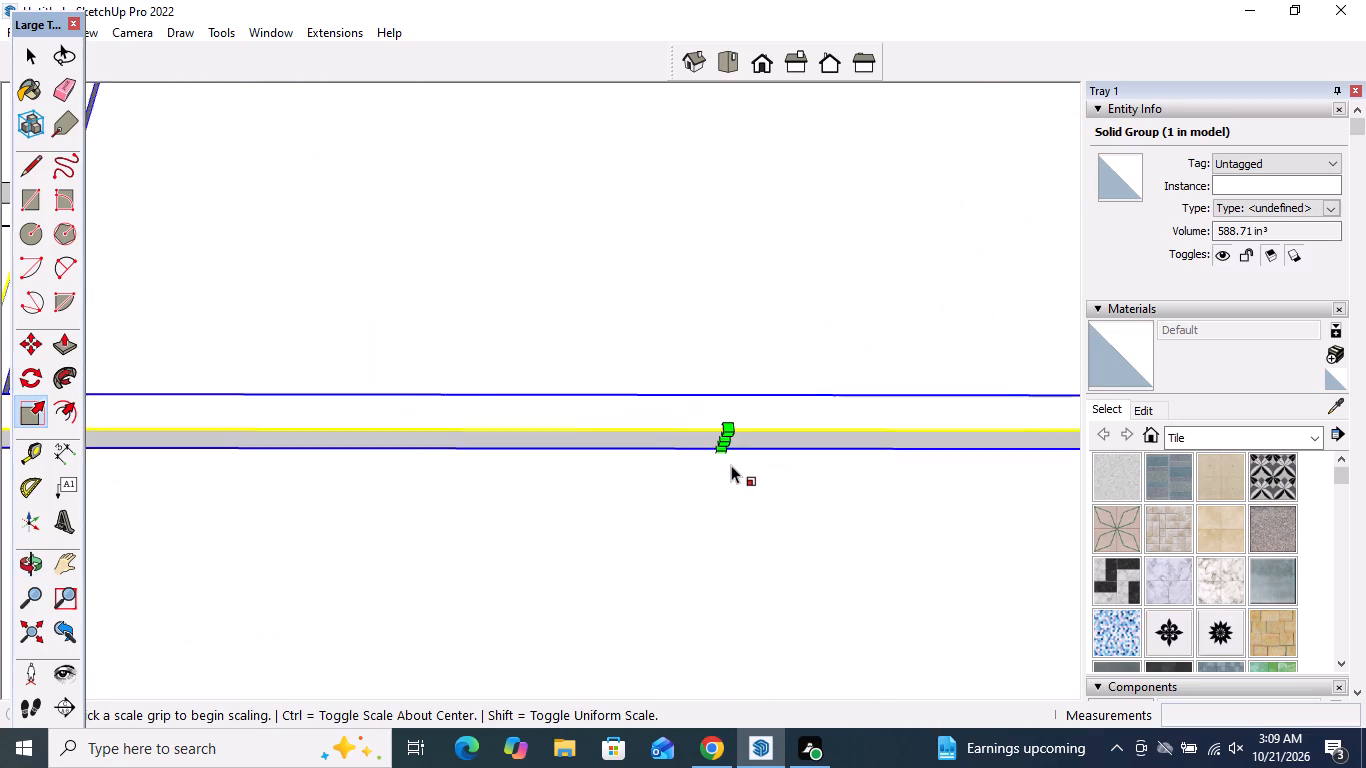
scroll(731, 465, up, 7)
click(715, 419)
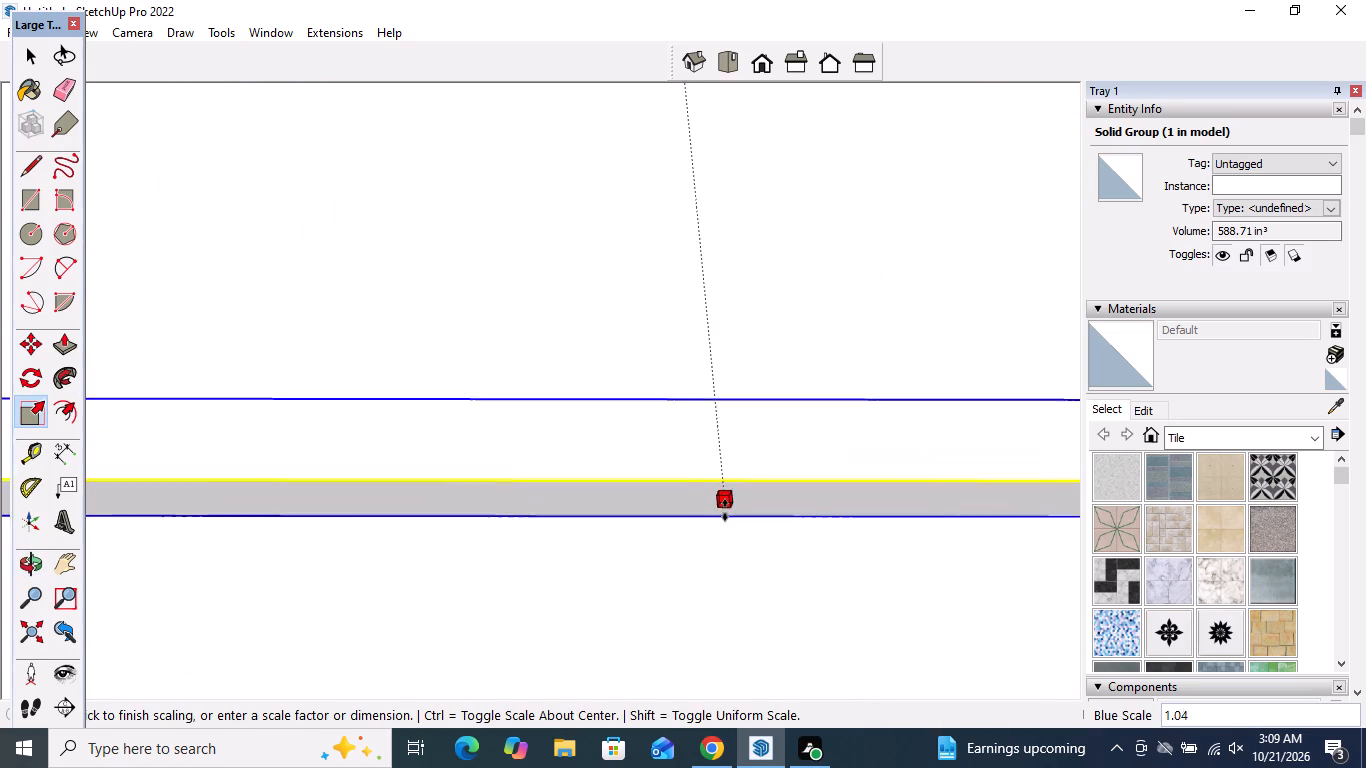
scroll(725, 510, down, 20)
scroll(725, 510, down, 5)
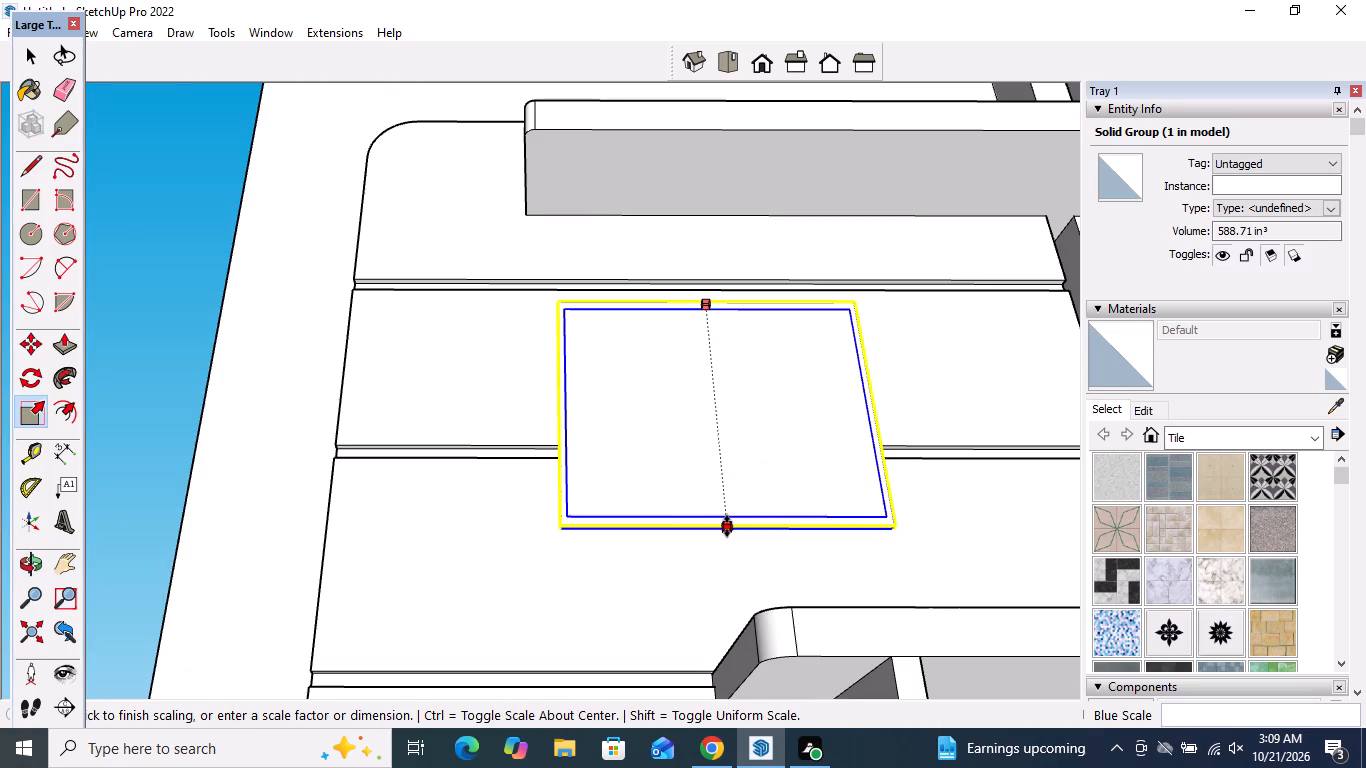
click(727, 566)
Lower the TV group's top edge slightly, scaling its height to about 0.94 times.
middle_drag(804, 520, 480, 560)
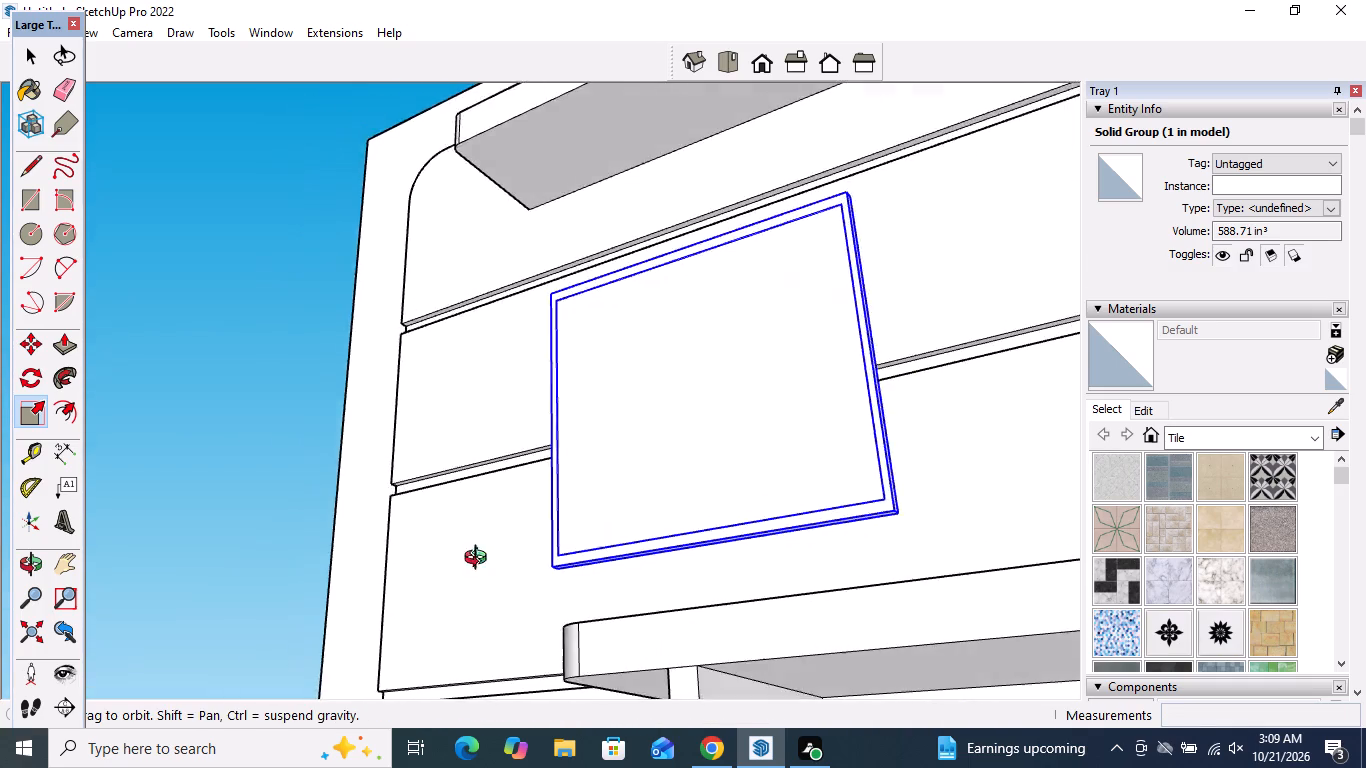
middle_drag(480, 560, 425, 738)
middle_drag(635, 429, 646, 601)
scroll(679, 405, up, 5)
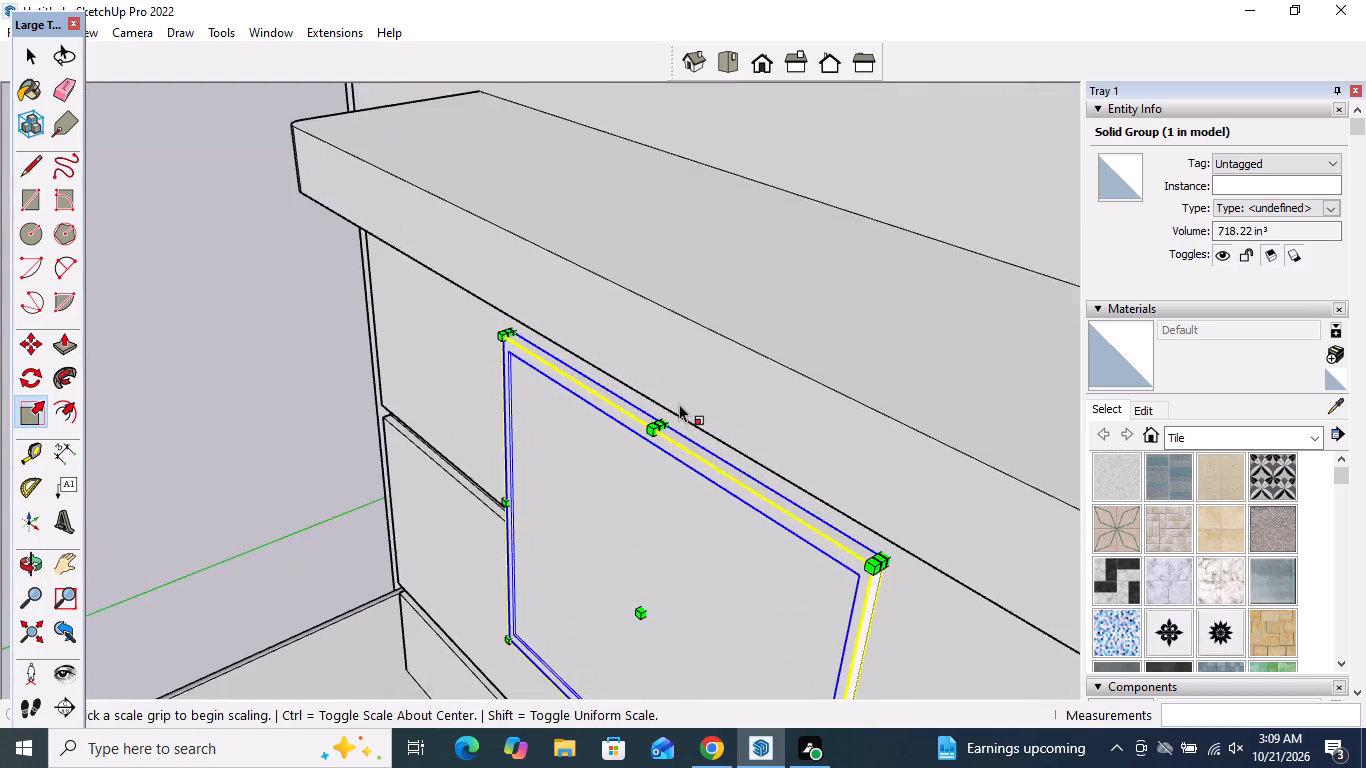
scroll(677, 406, up, 14)
click(639, 436)
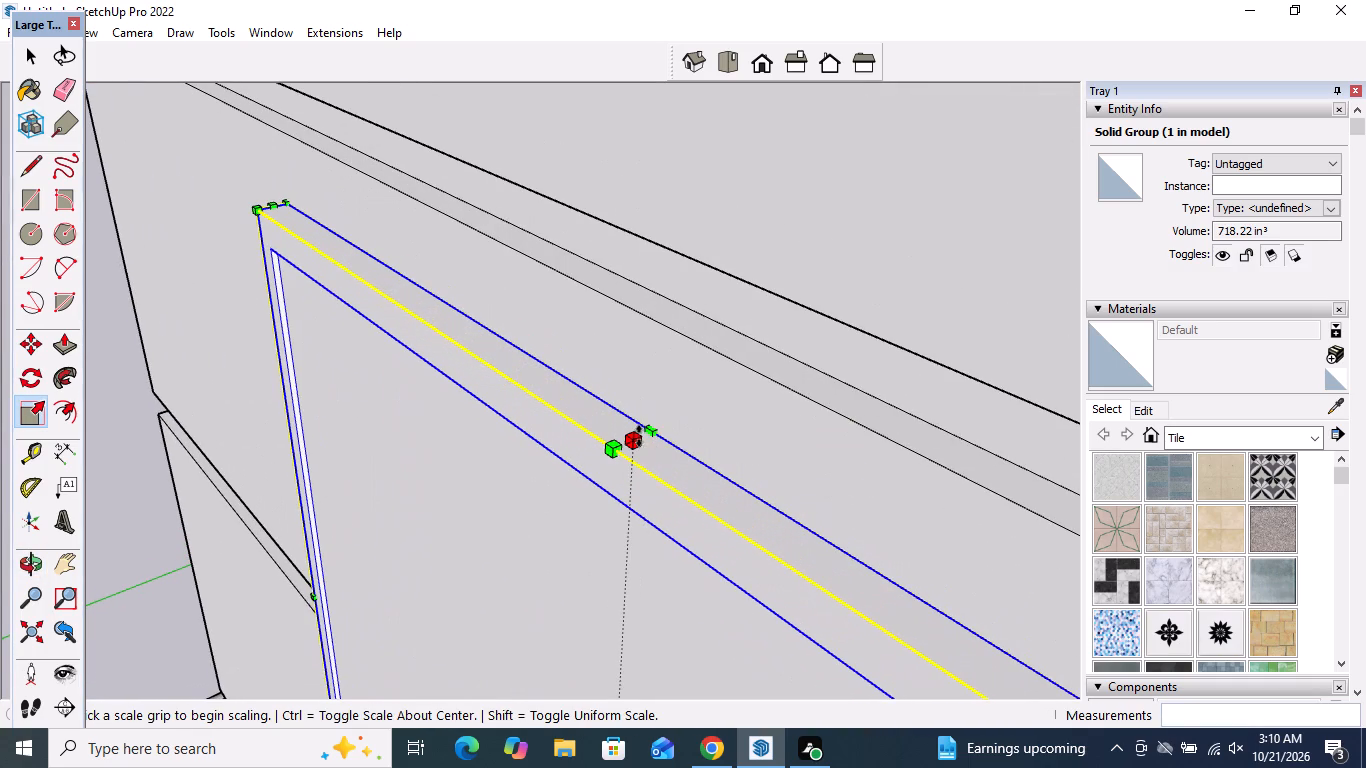
click(639, 525)
Widen the TV group toward the vertical posts, scaling along the red axis to about 1.16 times.
scroll(757, 395, down, 13)
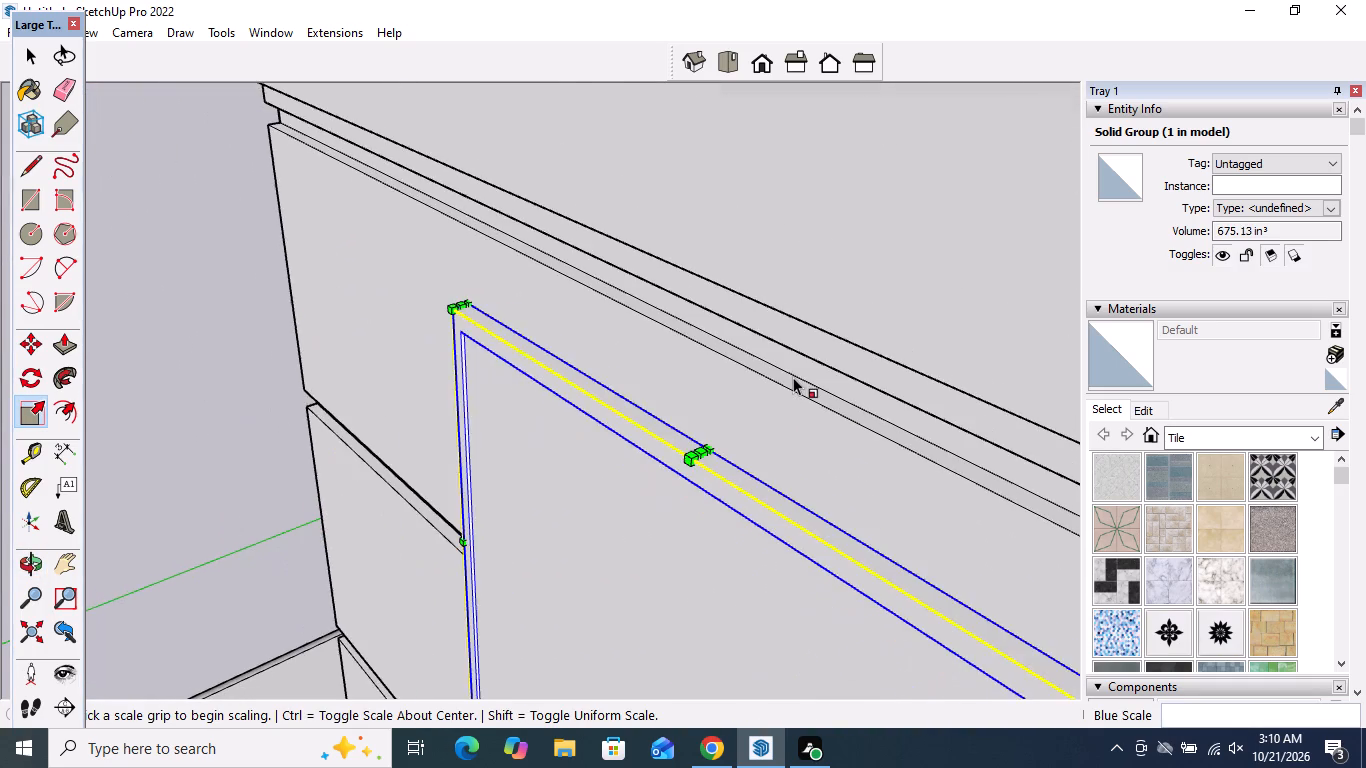
scroll(793, 377, down, 14)
middle_drag(801, 531, 1055, 344)
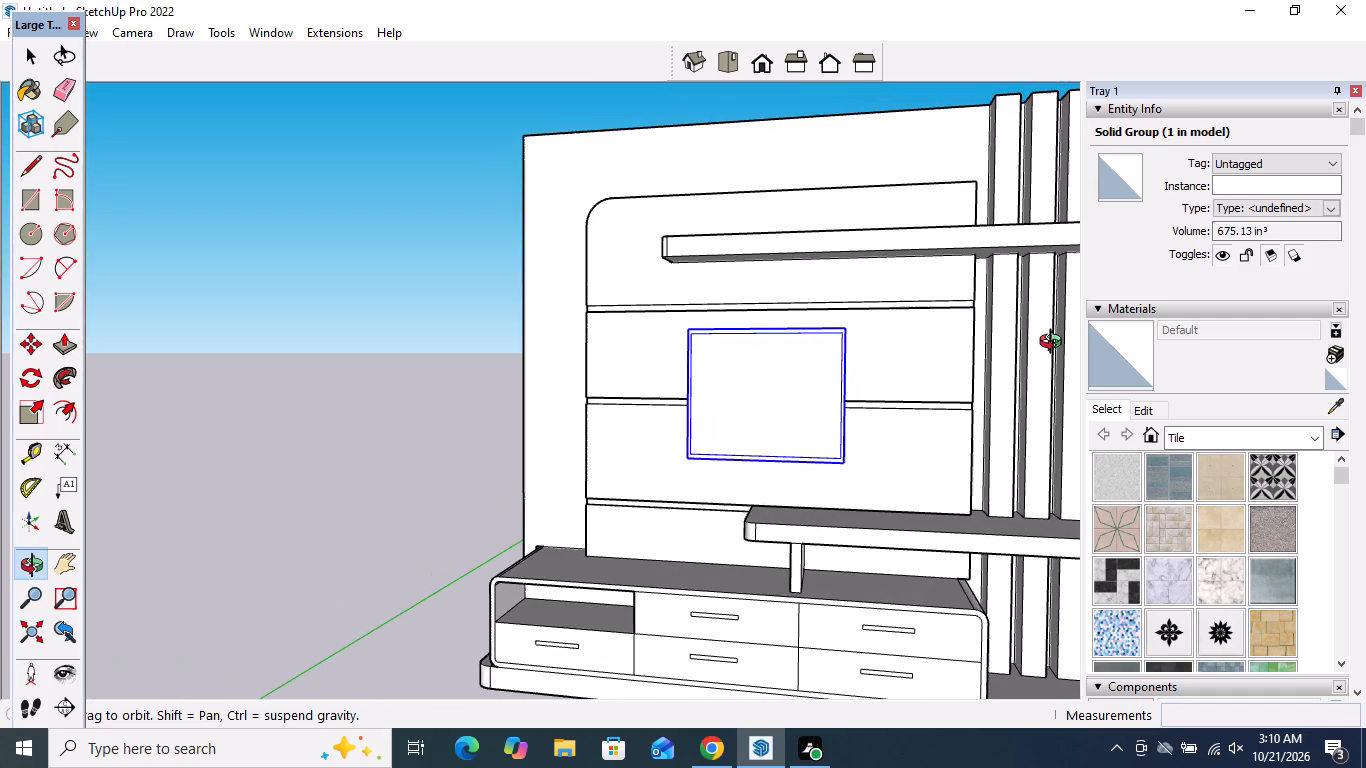
middle_drag(1055, 344, 669, 400)
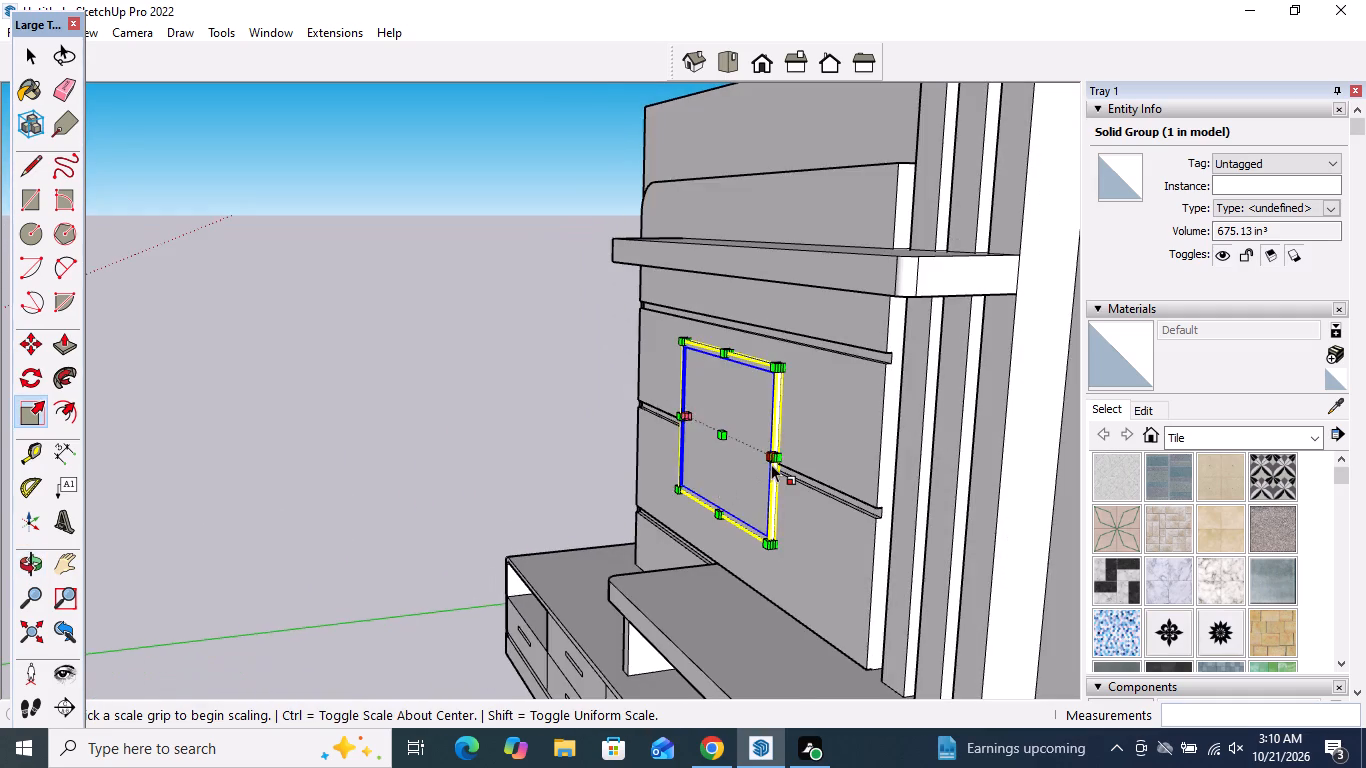
scroll(771, 464, up, 16)
scroll(776, 458, up, 5)
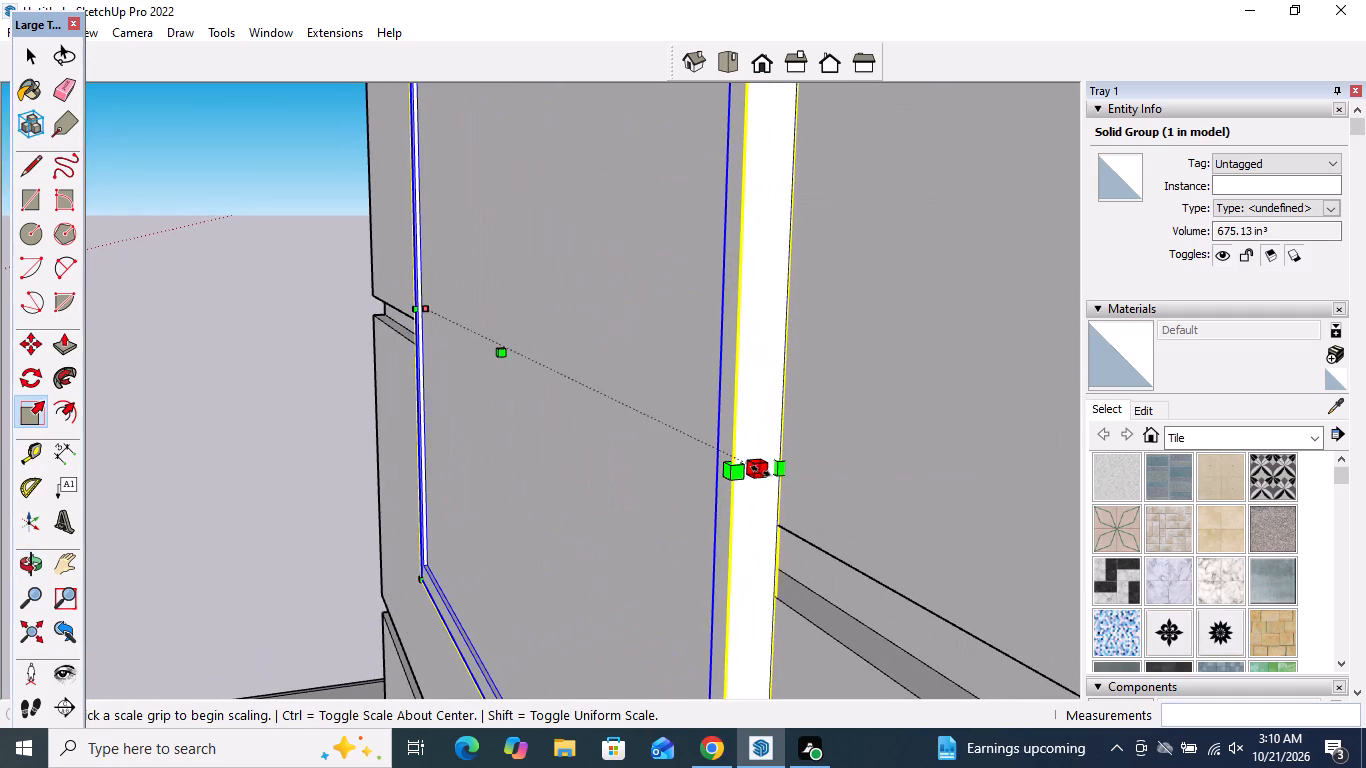
click(761, 471)
click(957, 574)
Widen the TV group toward the panel's rounded-corner side, away from the posts, scaling to about 1.17 times.
scroll(1033, 500, down, 5)
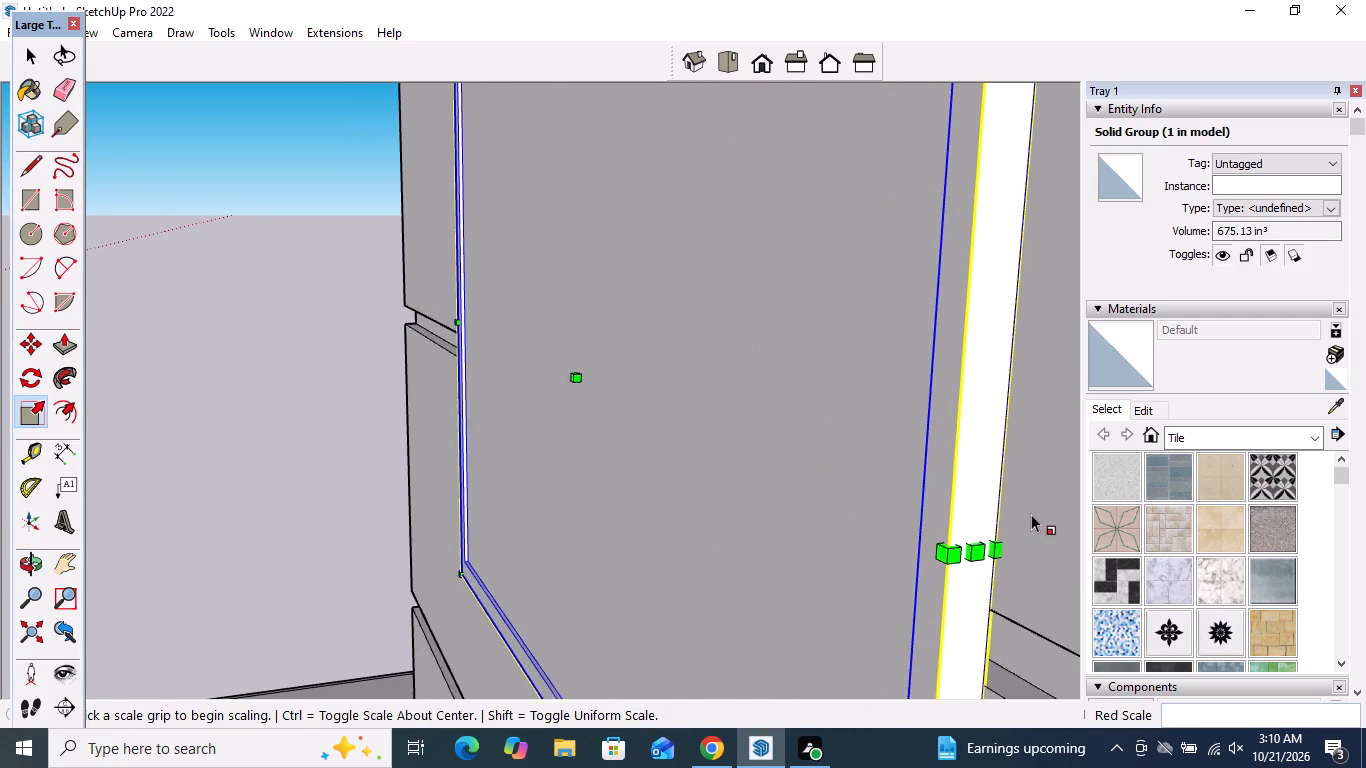
scroll(1031, 514, down, 20)
scroll(1031, 514, down, 10)
middle_drag(883, 538, 949, 538)
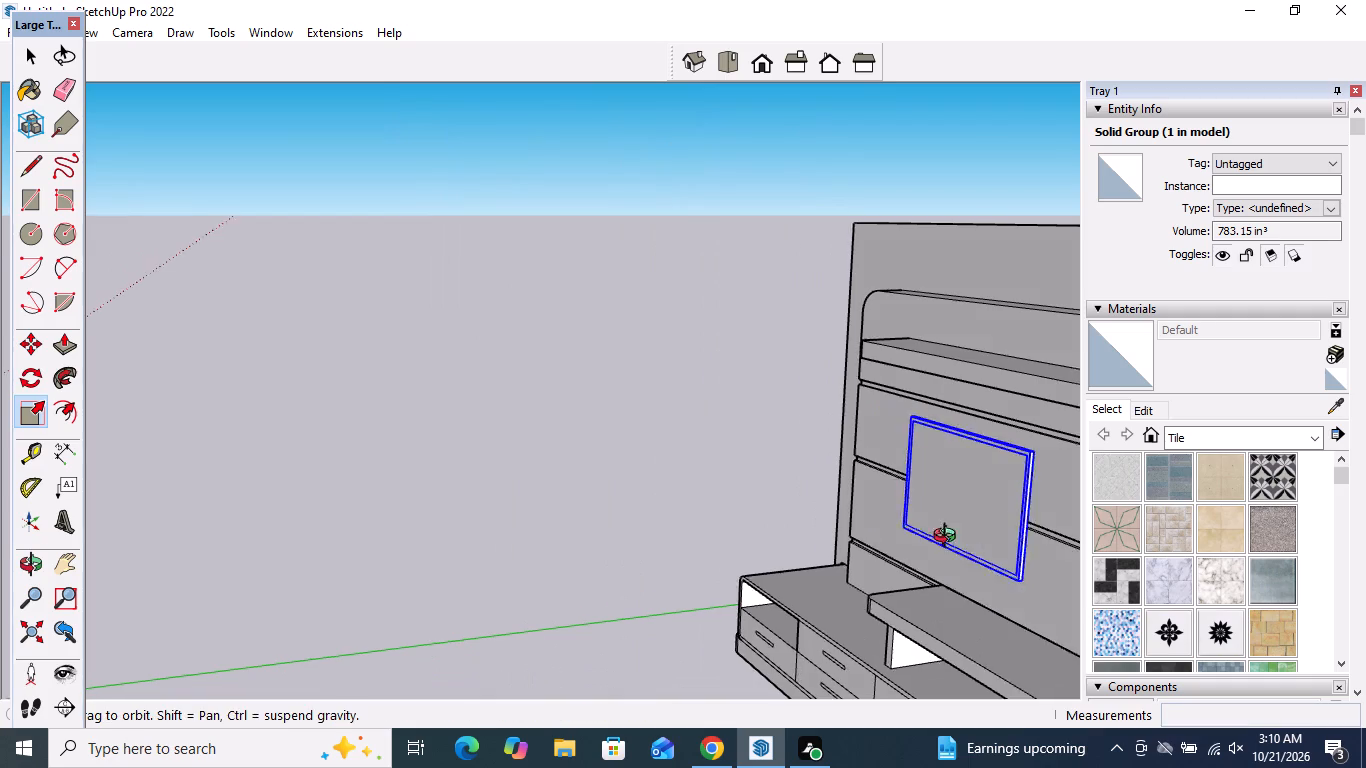
middle_drag(949, 538, 1308, 497)
scroll(736, 412, up, 4)
middle_drag(676, 441, 1117, 458)
scroll(709, 411, up, 5)
scroll(540, 415, up, 12)
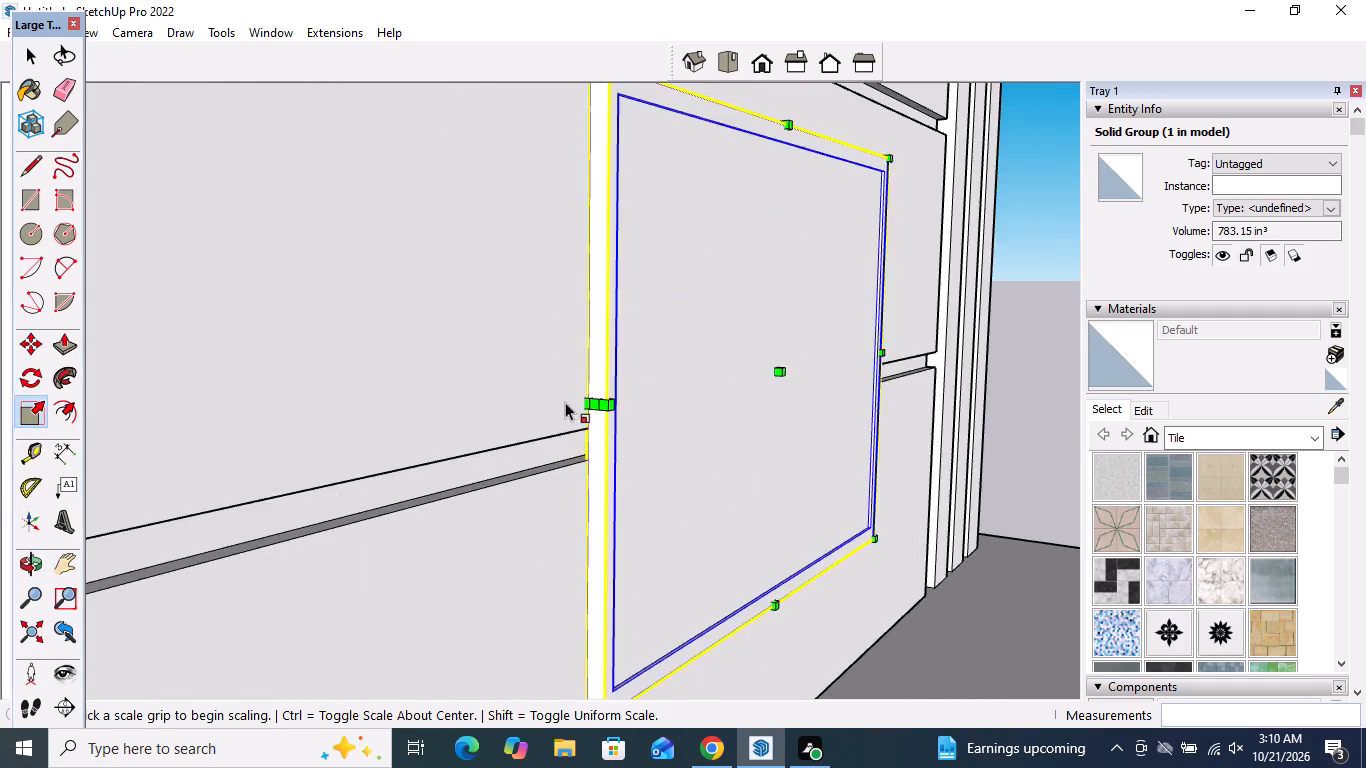
scroll(568, 400, up, 11)
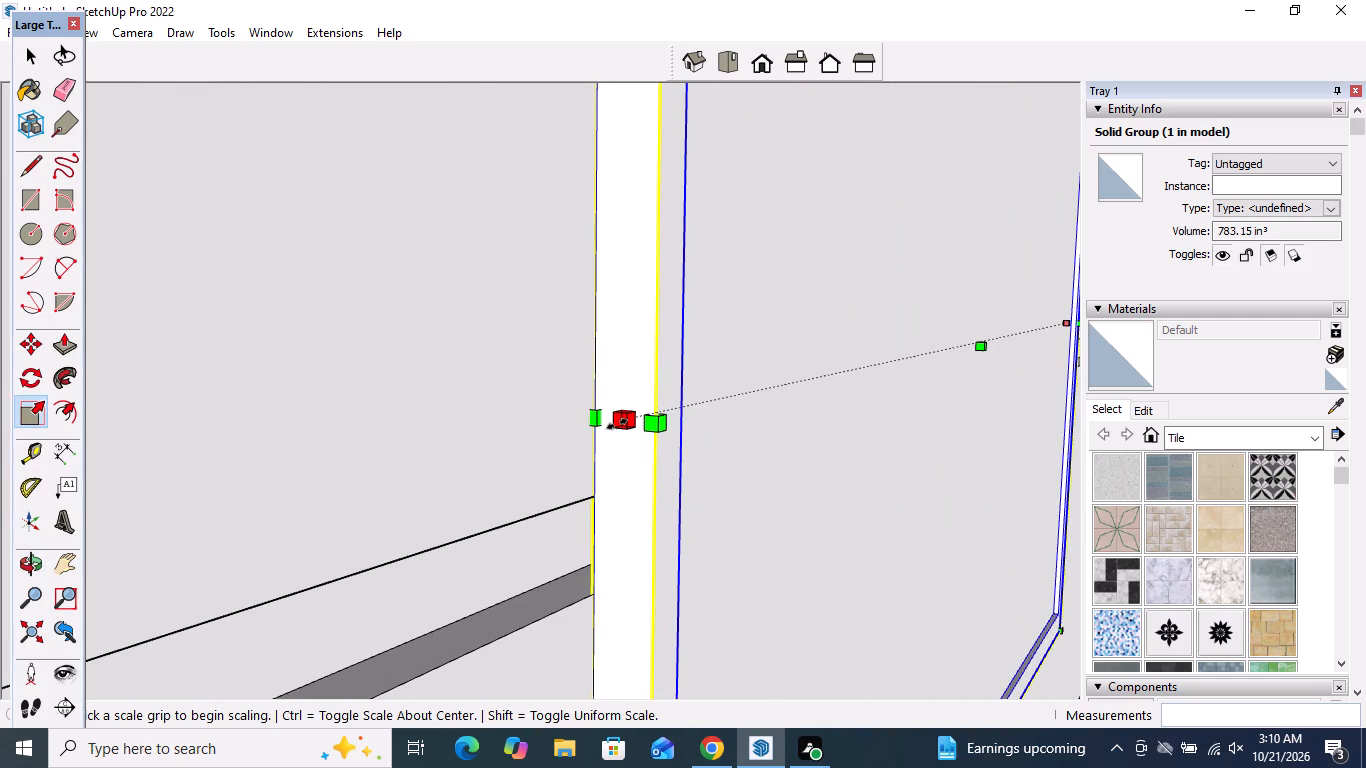
click(618, 424)
scroll(471, 429, down, 20)
scroll(471, 429, down, 3)
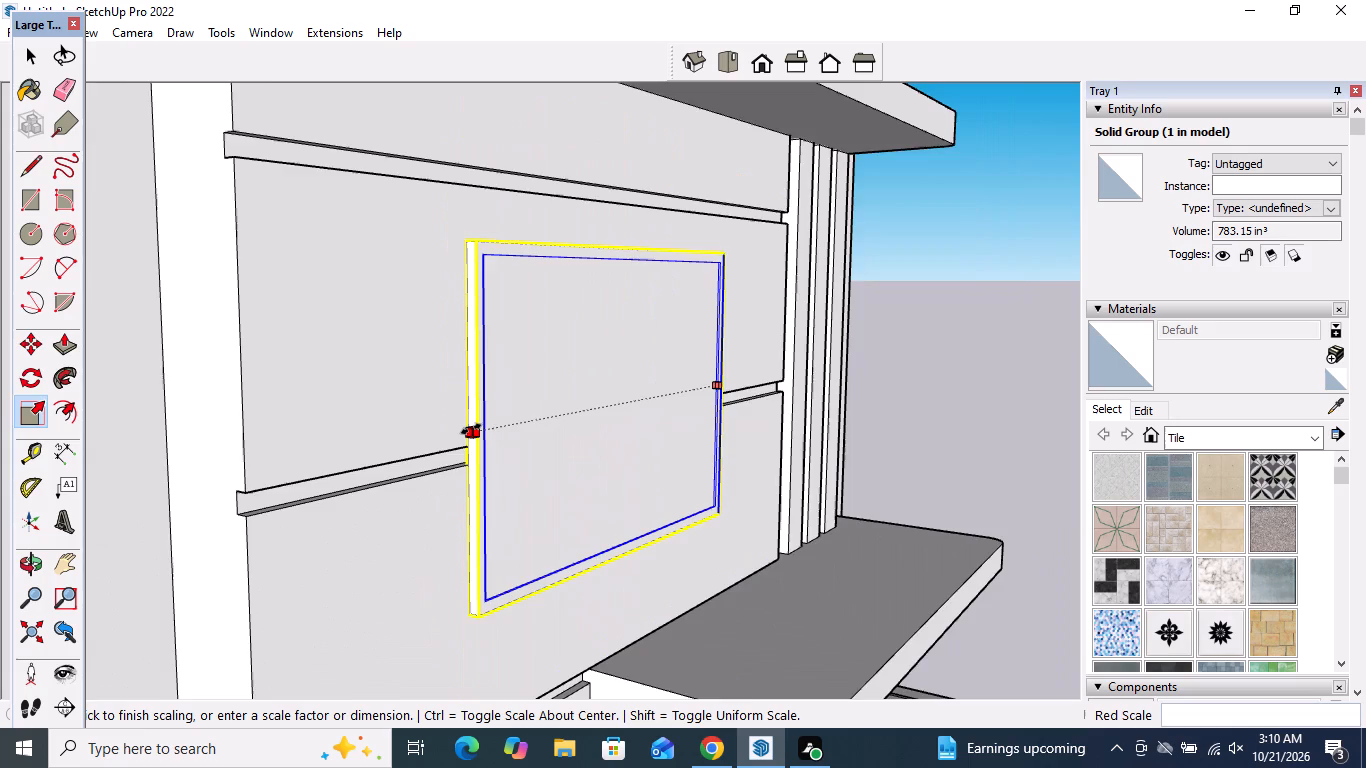
scroll(471, 429, down, 6)
click(455, 436)
Widen the TV group once more toward the posts to about 1.2 times, and clear the selection.
middle_drag(486, 437, 485, 437)
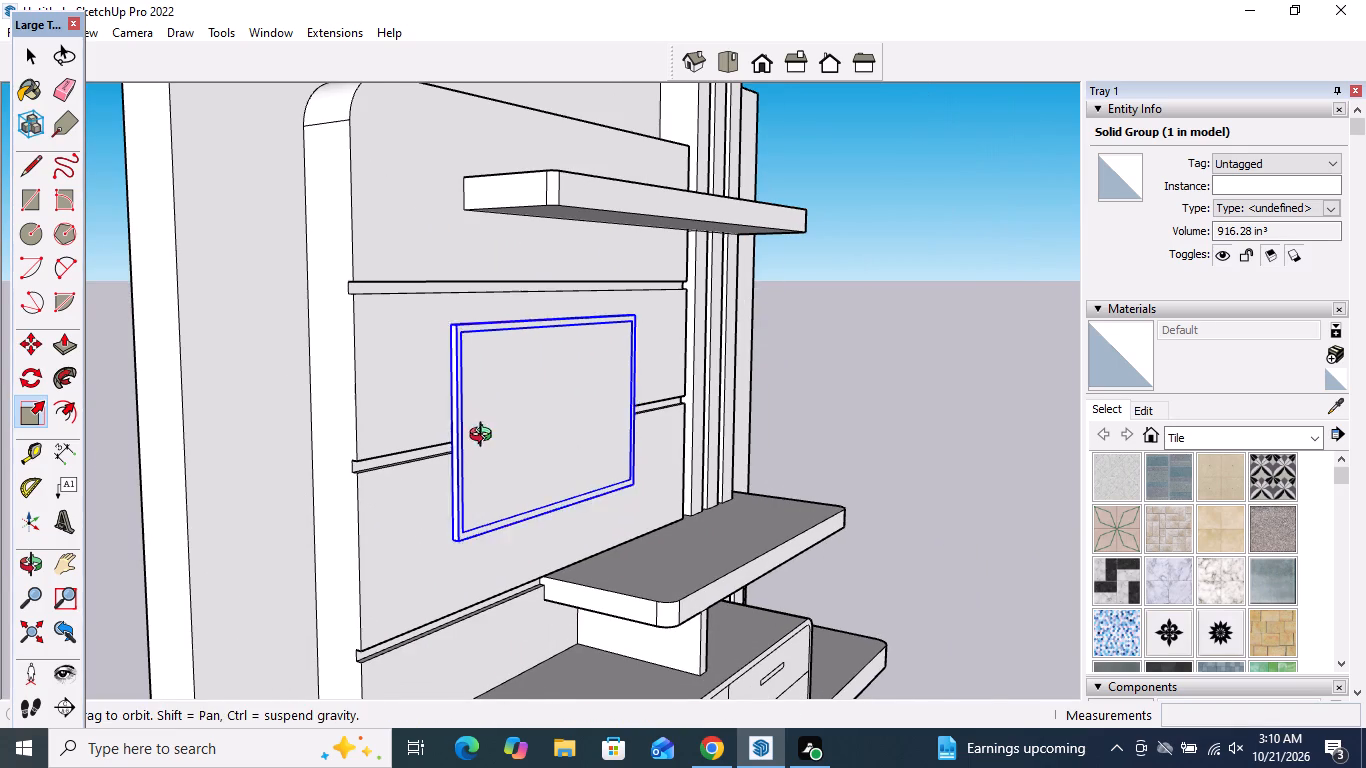
middle_drag(485, 437, 0, 442)
scroll(572, 447, up, 7)
middle_drag(532, 419, 381, 422)
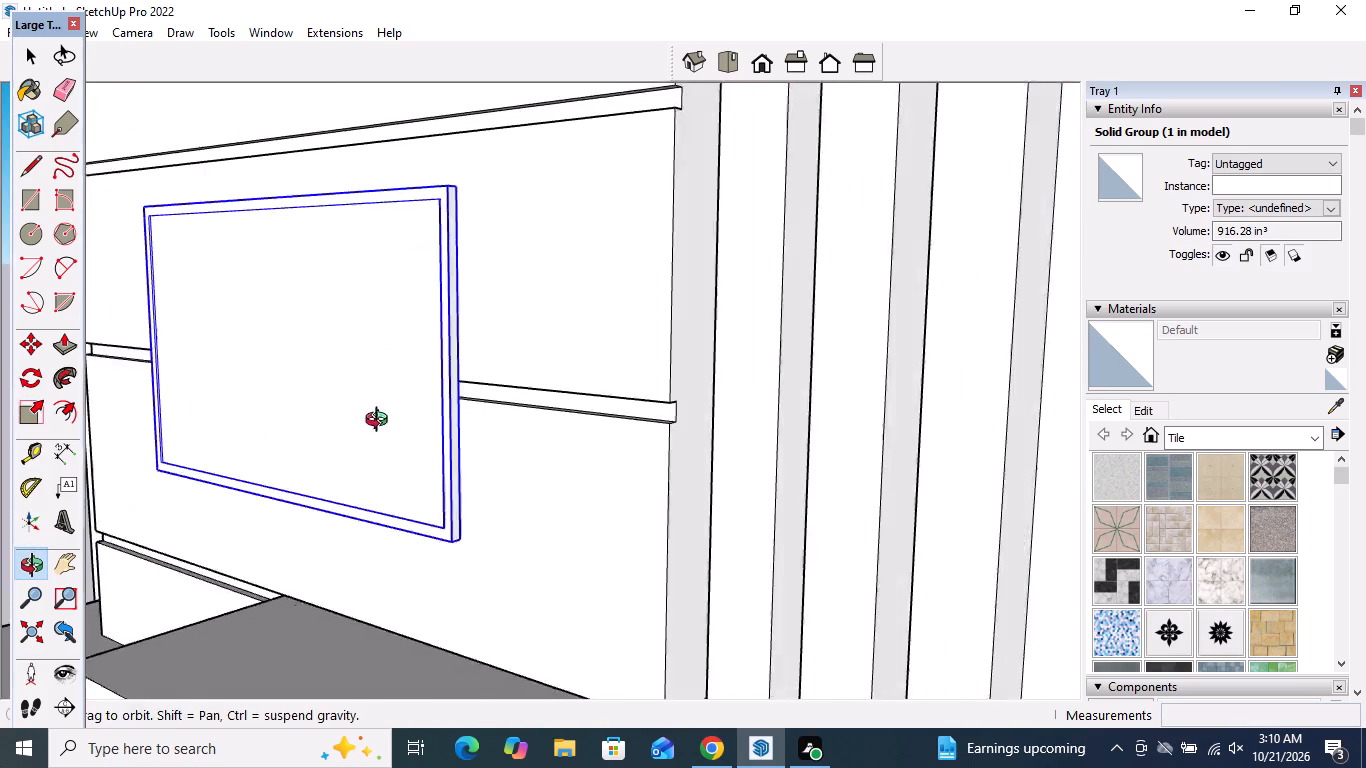
middle_drag(381, 422, 283, 418)
scroll(464, 379, up, 14)
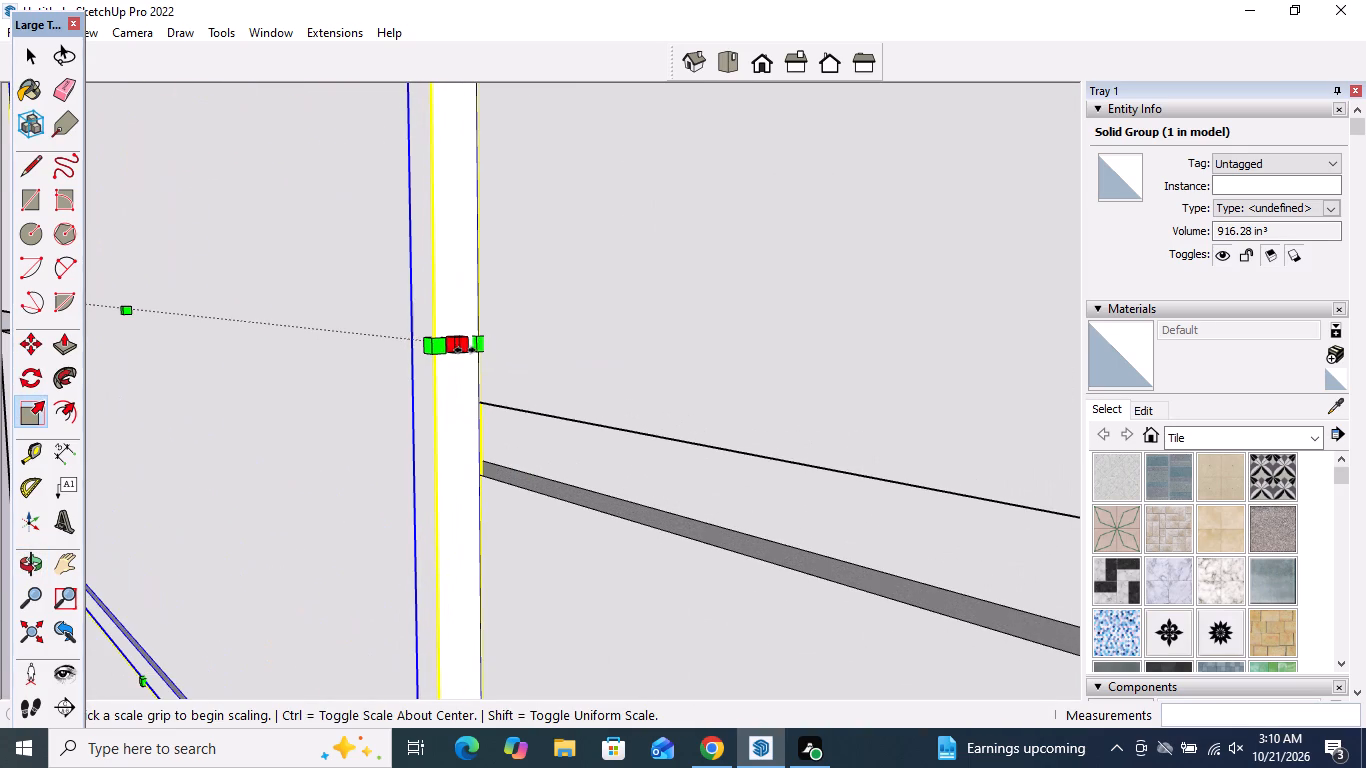
click(462, 348)
click(874, 415)
scroll(633, 433, down, 5)
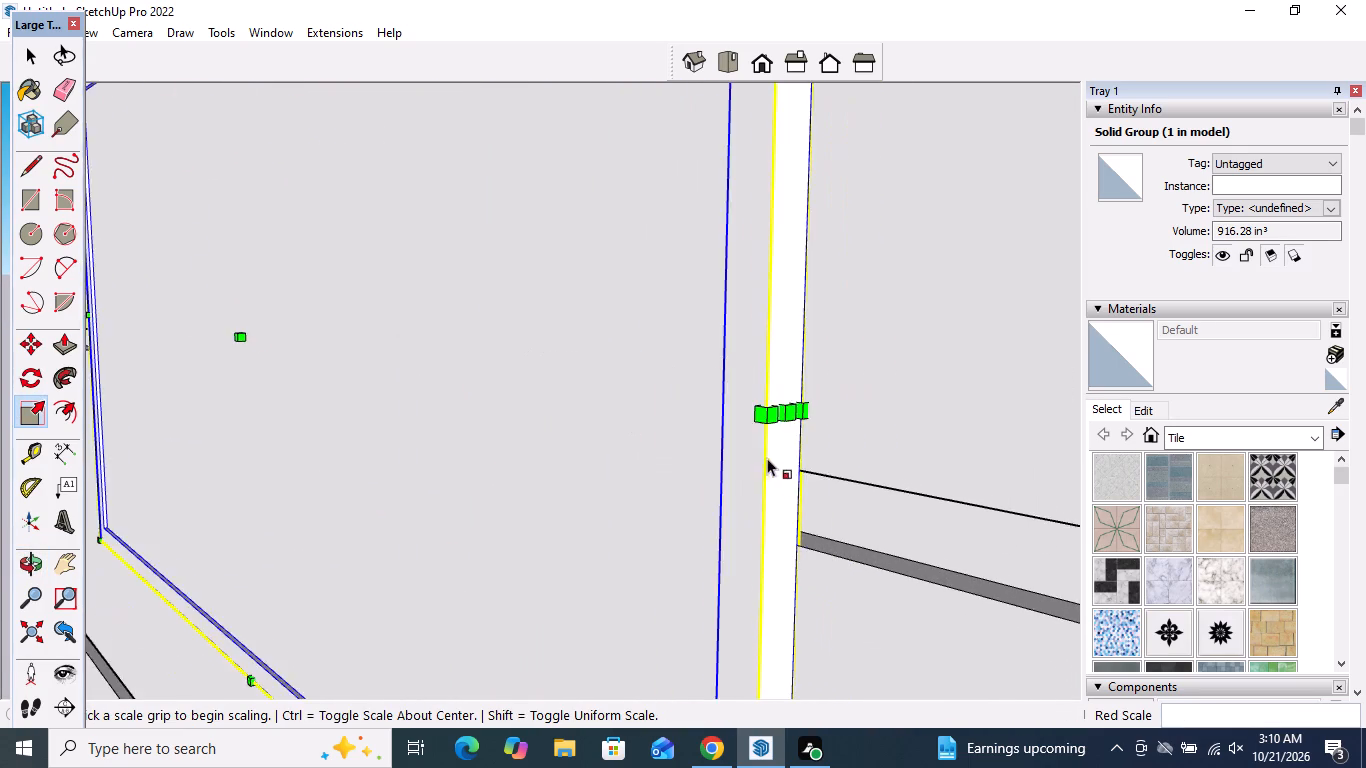
scroll(784, 431, down, 6)
key(space)
scroll(938, 399, down, 20)
middle_drag(890, 485, 982, 485)
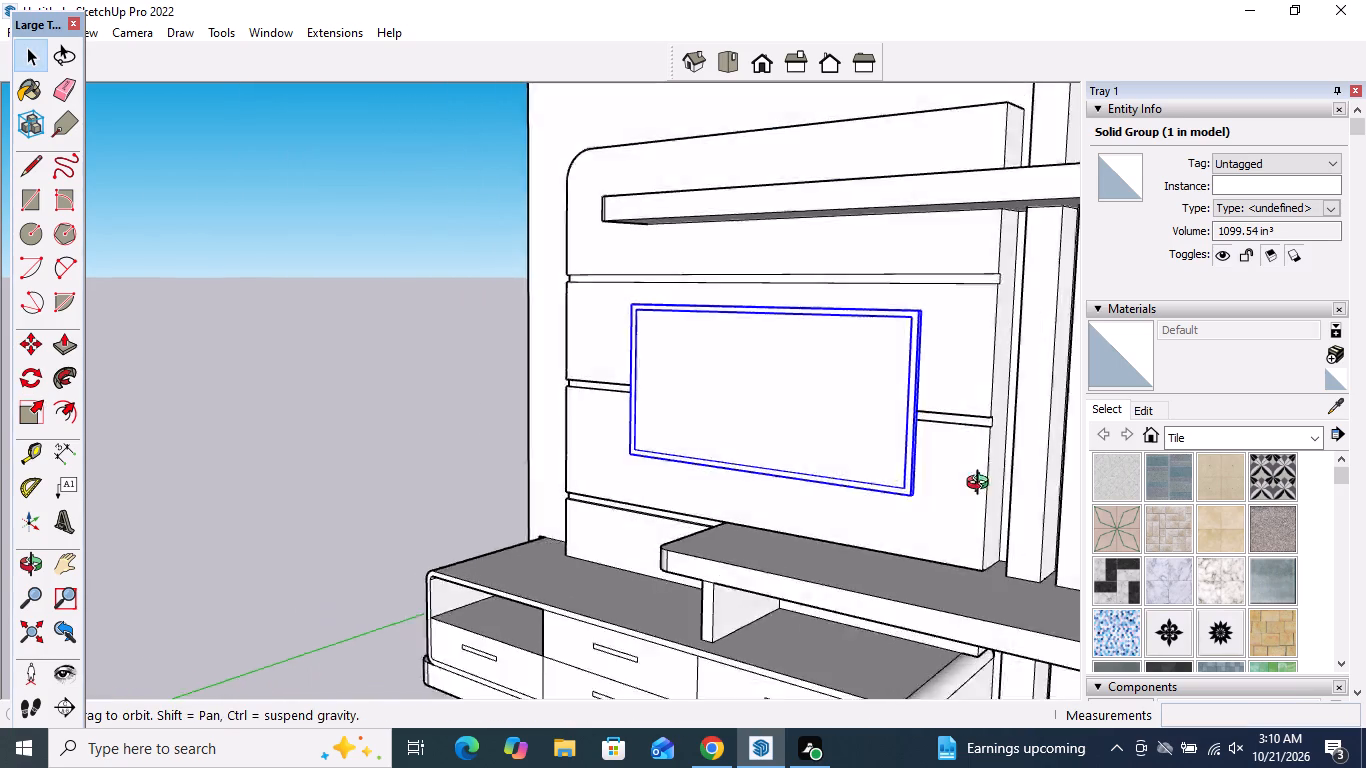
middle_drag(982, 485, 1202, 493)
click(377, 396)
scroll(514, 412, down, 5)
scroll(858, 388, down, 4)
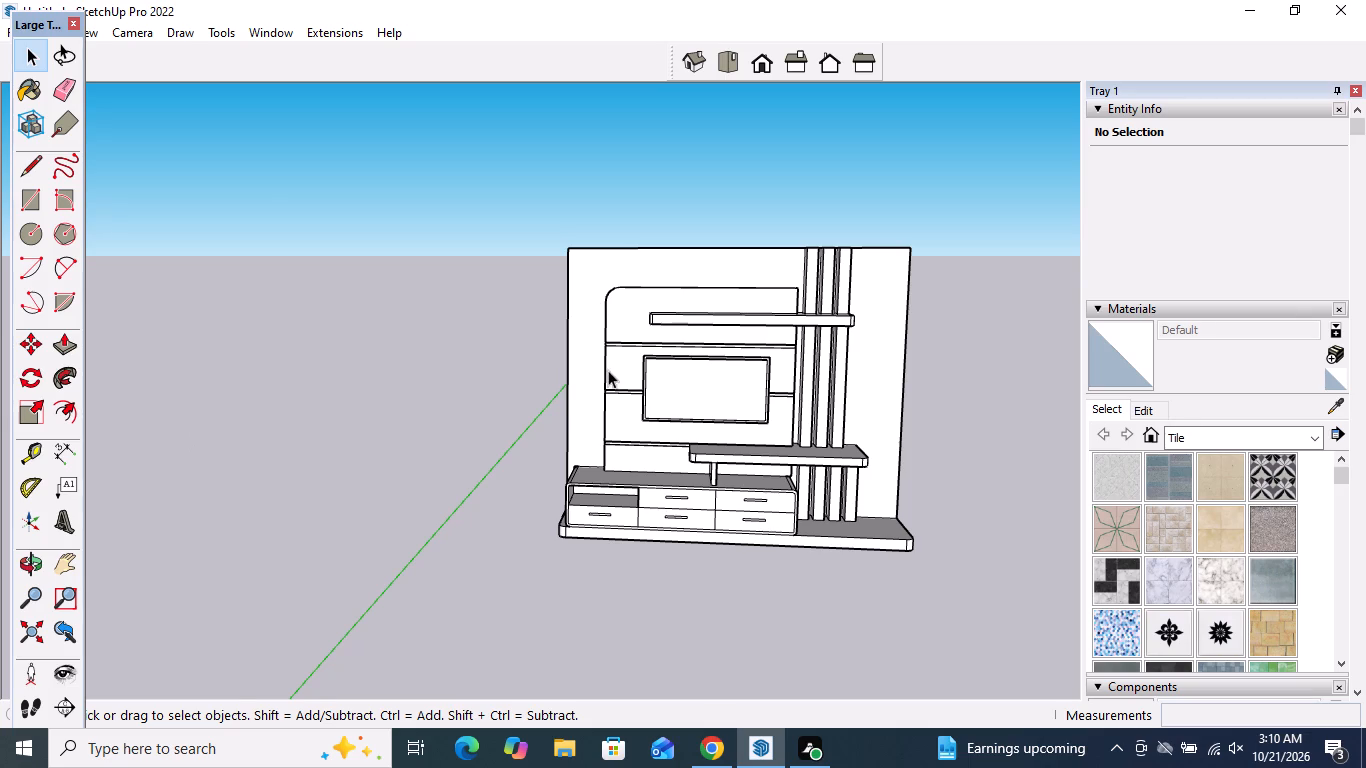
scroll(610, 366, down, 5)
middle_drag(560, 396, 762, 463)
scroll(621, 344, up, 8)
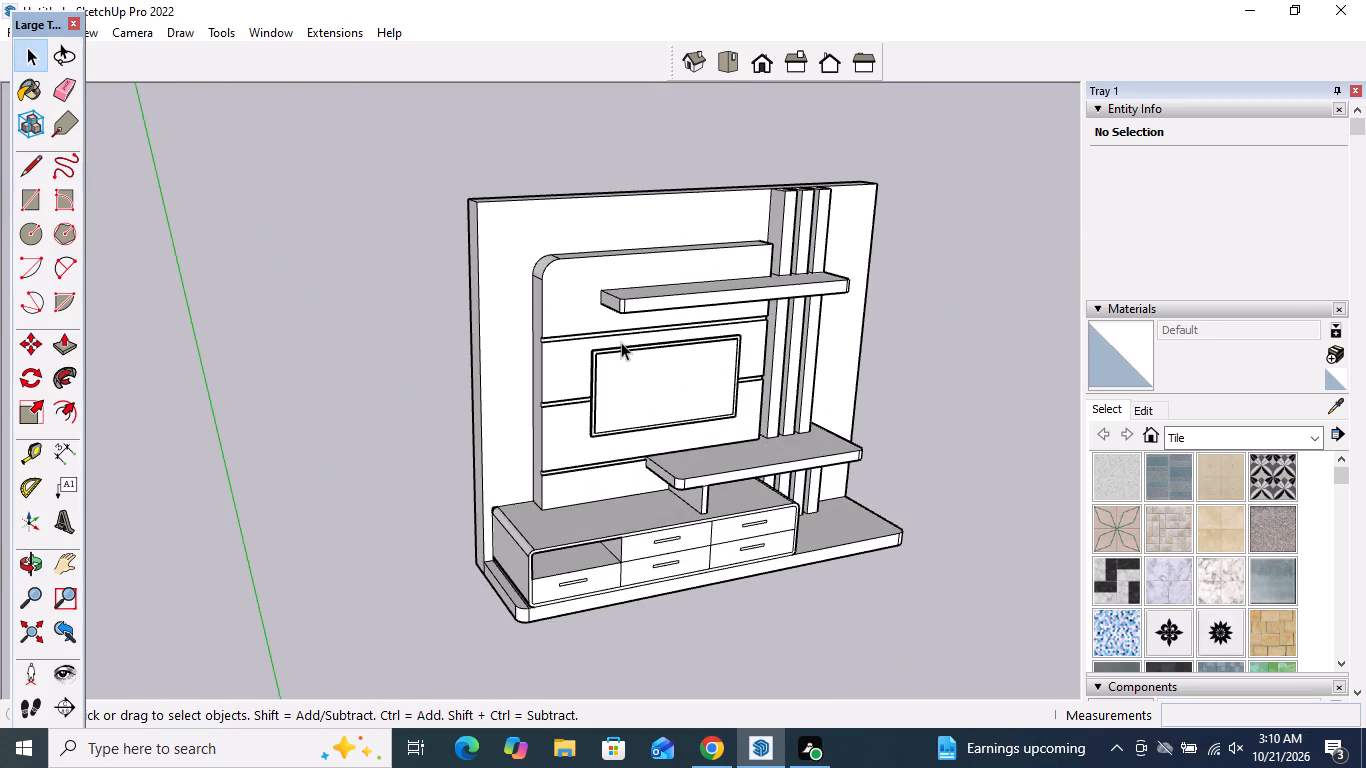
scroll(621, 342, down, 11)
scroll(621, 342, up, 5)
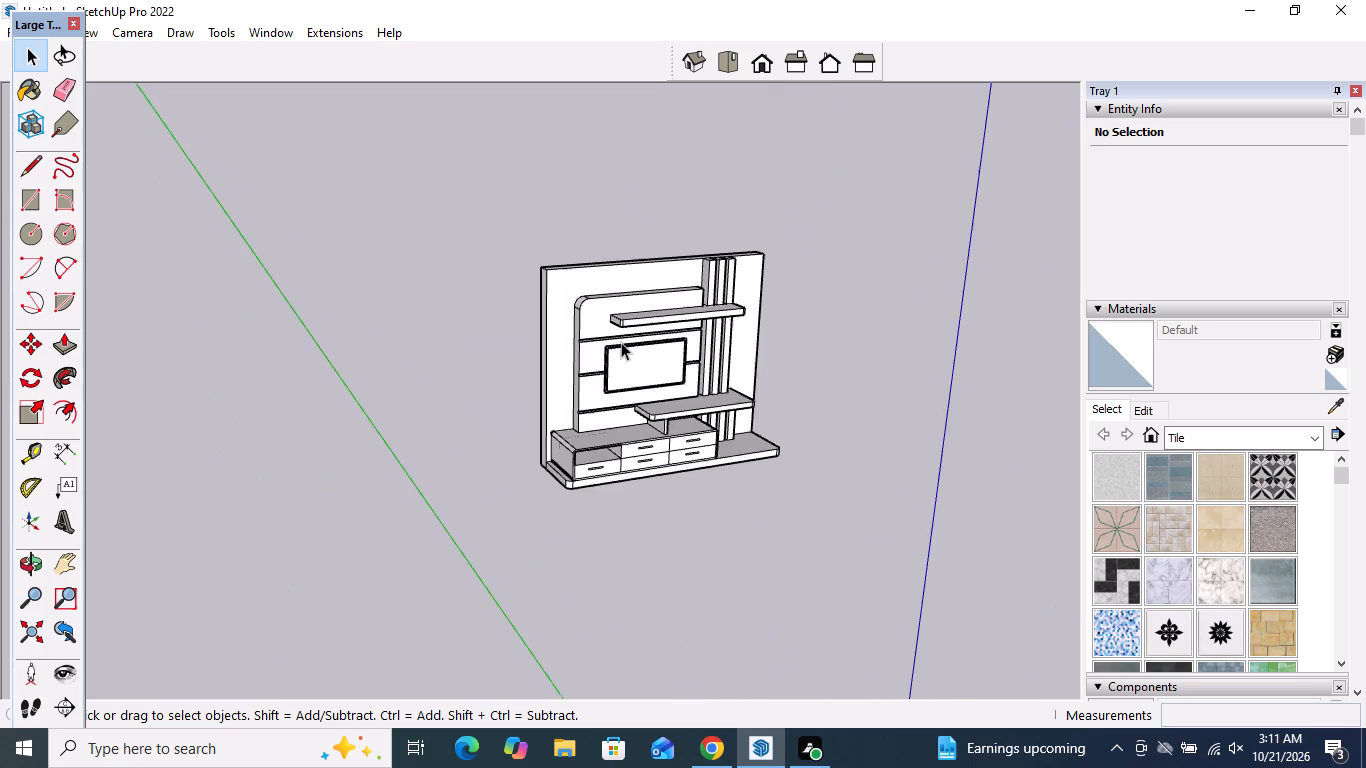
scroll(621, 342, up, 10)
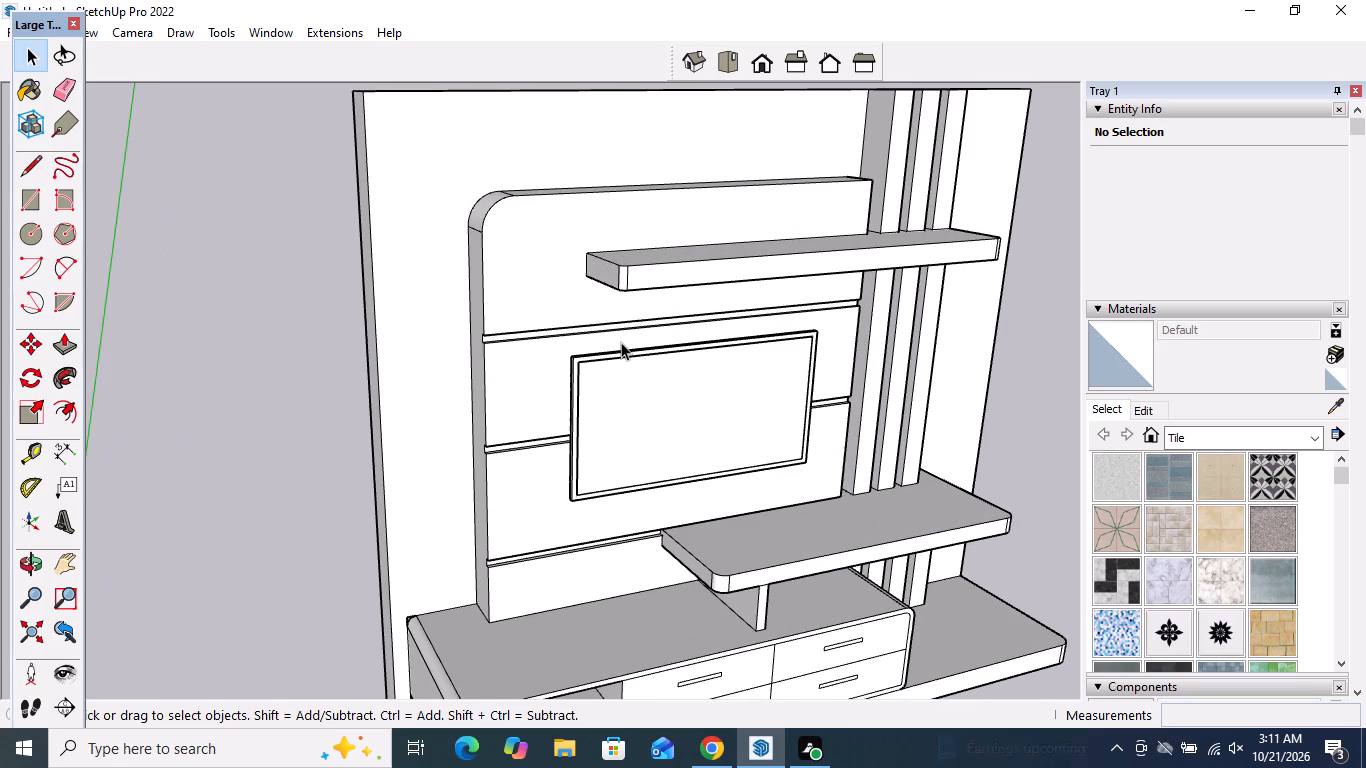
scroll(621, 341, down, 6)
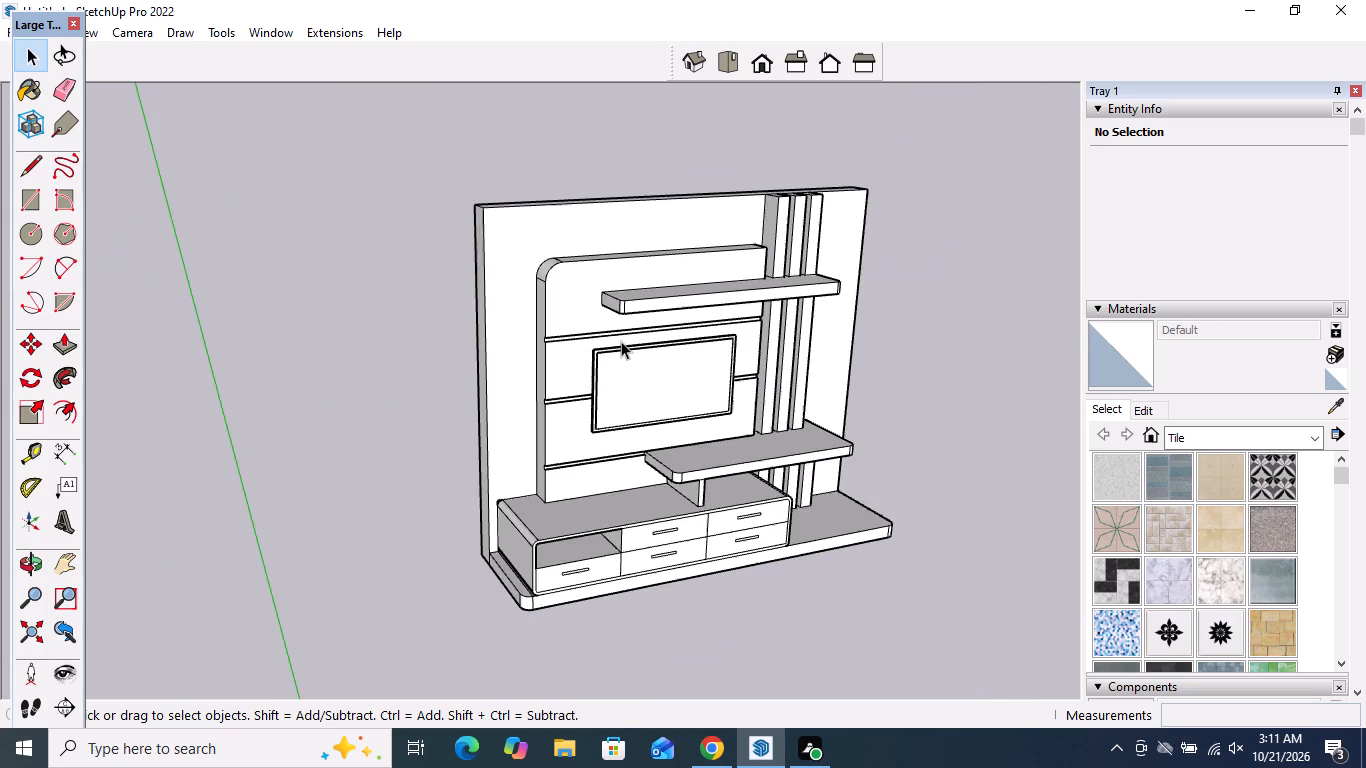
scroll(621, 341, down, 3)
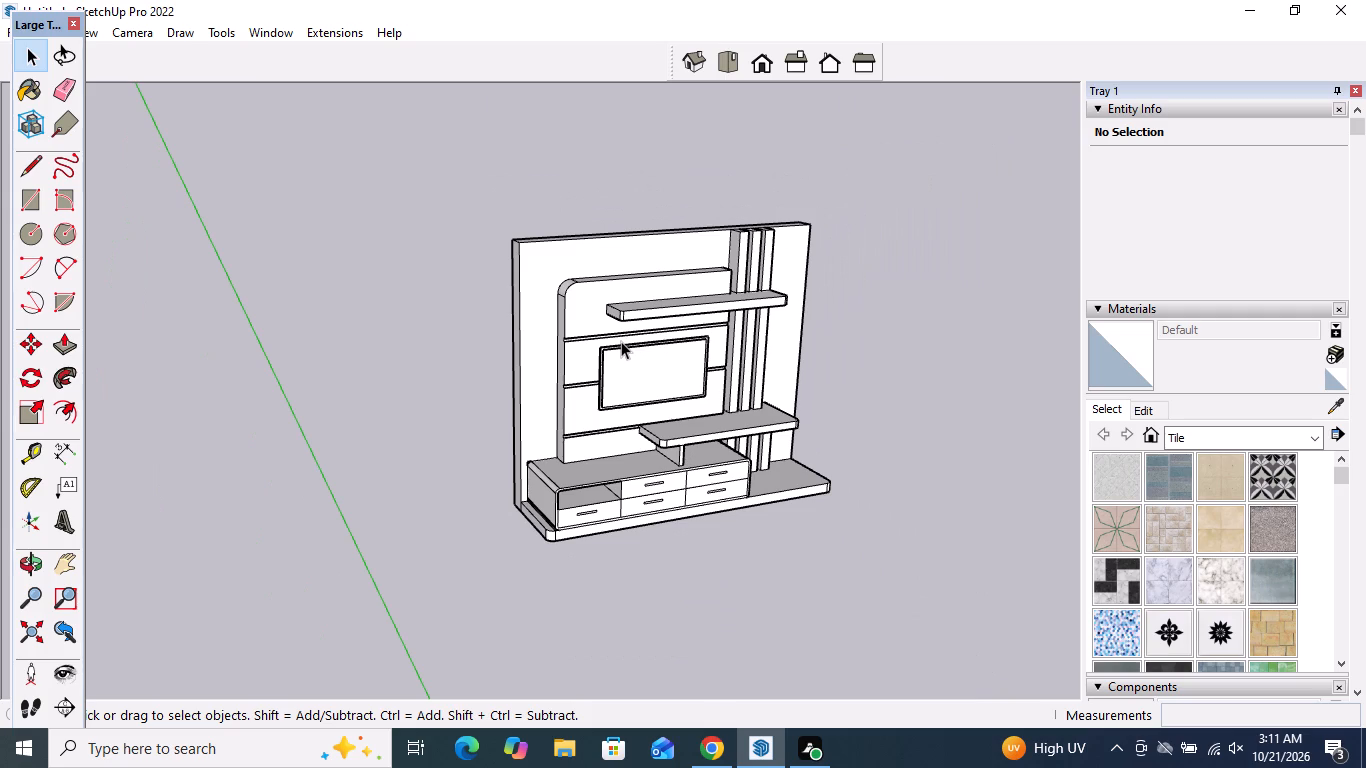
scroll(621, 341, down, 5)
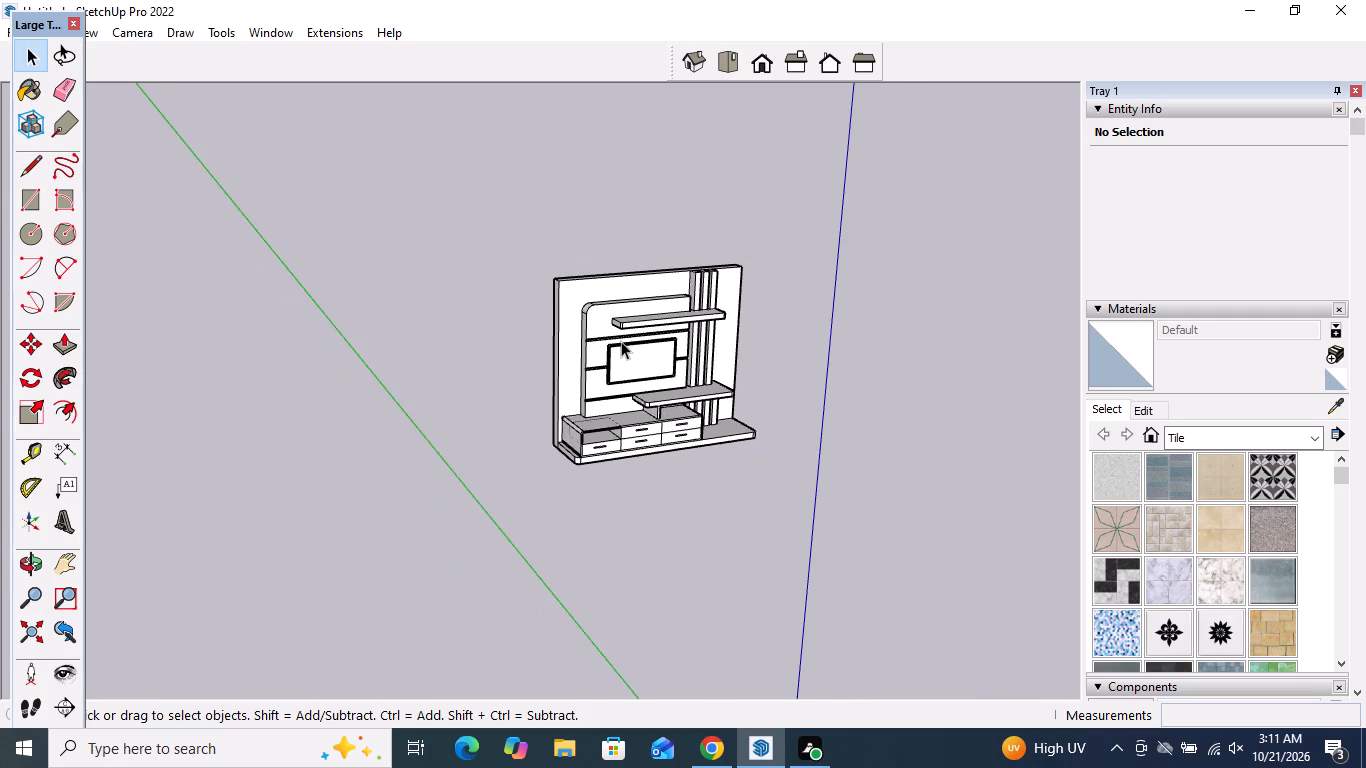
Draw a rectangle about 1' 2" by 9 7/16" on the cabinet's open compartment floor and extrude it up about 13/16".
scroll(621, 341, up, 4)
scroll(574, 504, up, 13)
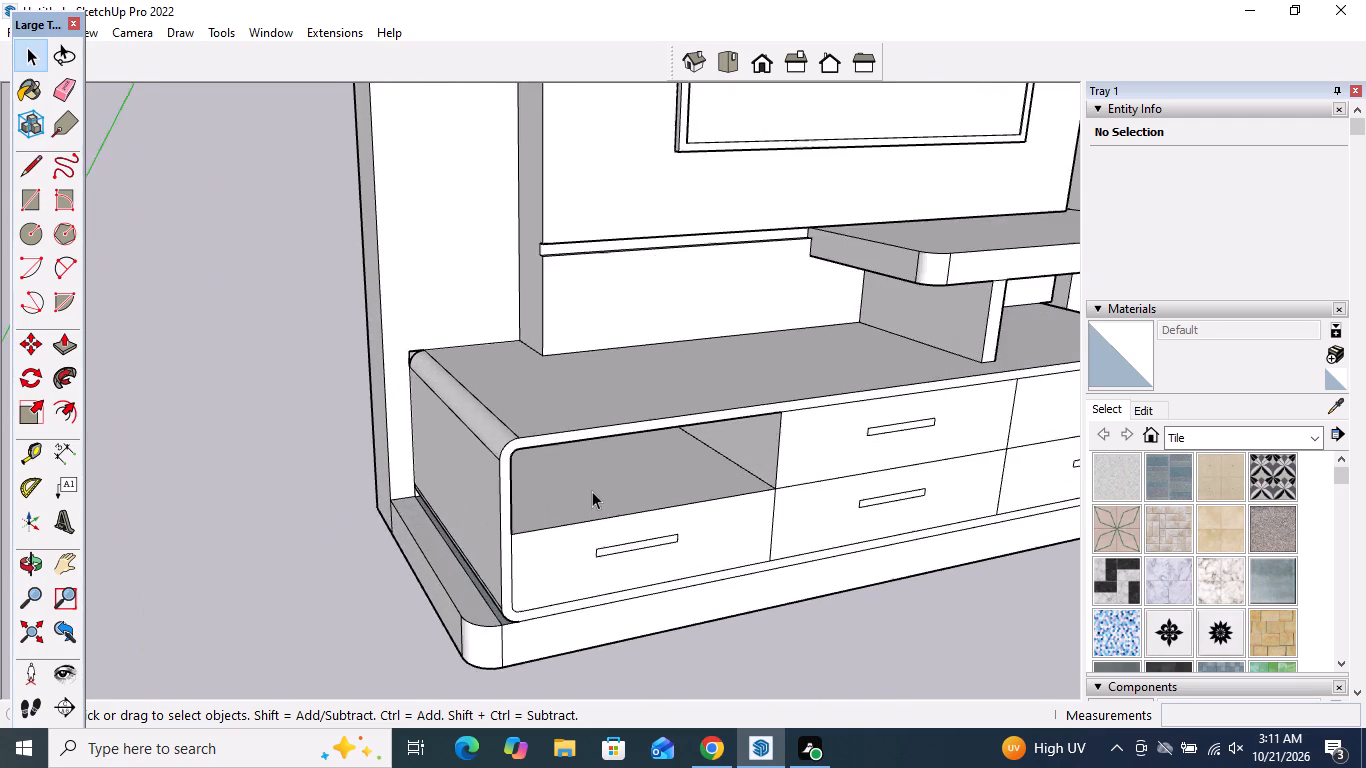
scroll(592, 491, up, 9)
middle_drag(592, 474, 497, 478)
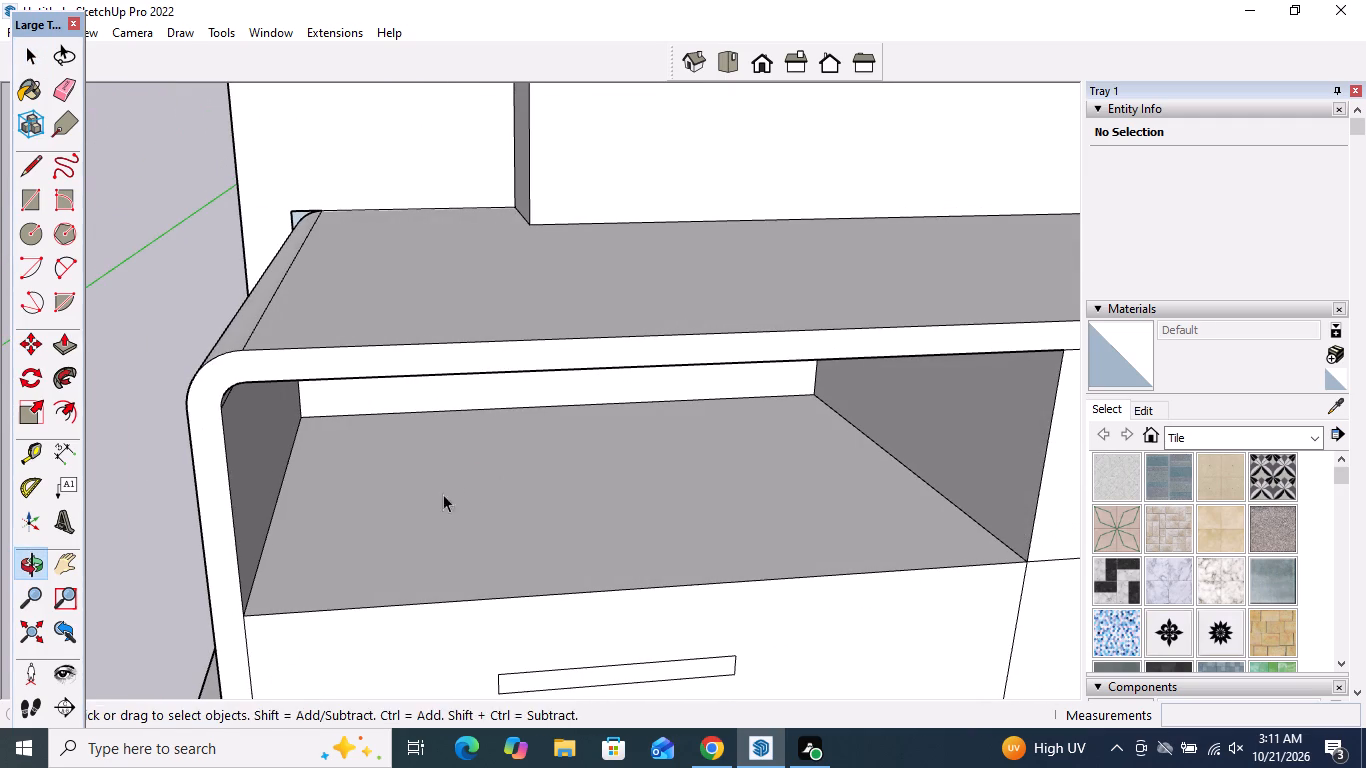
click(30, 205)
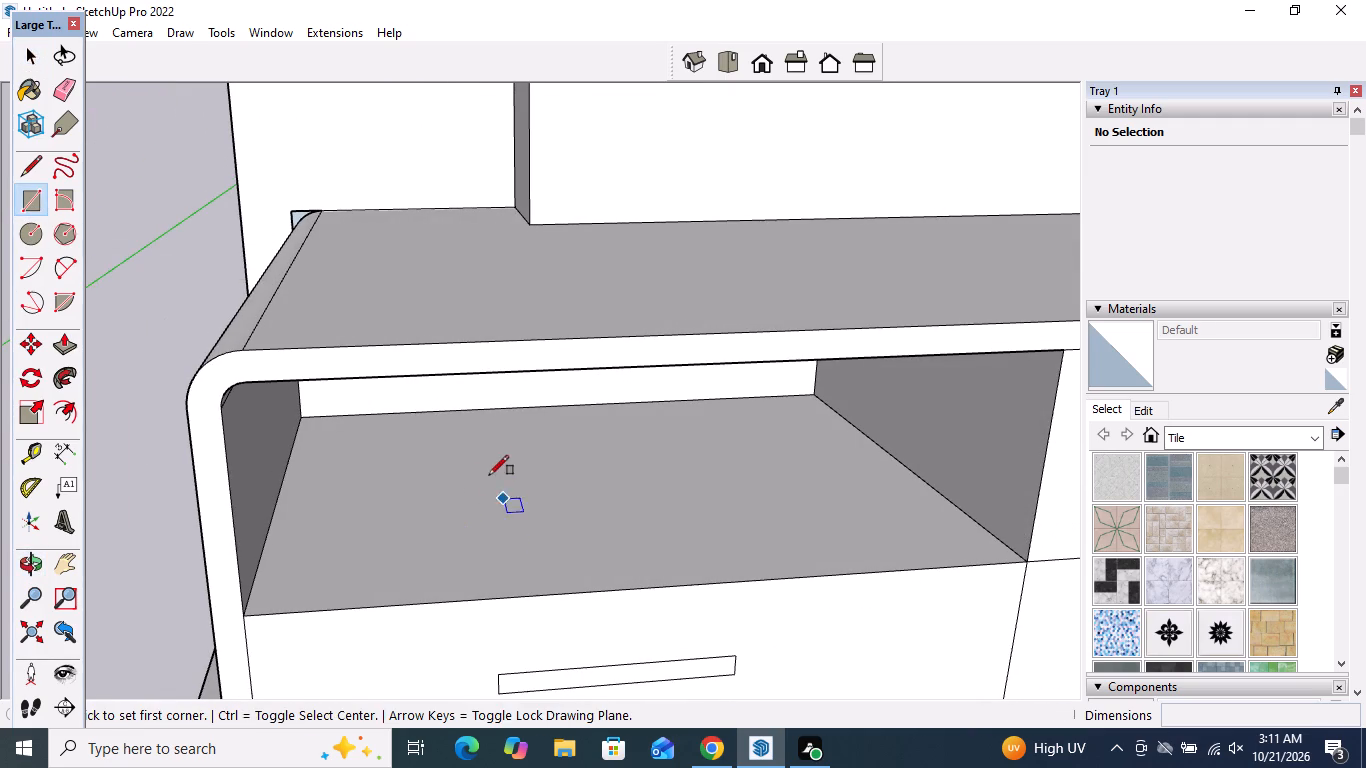
click(437, 451)
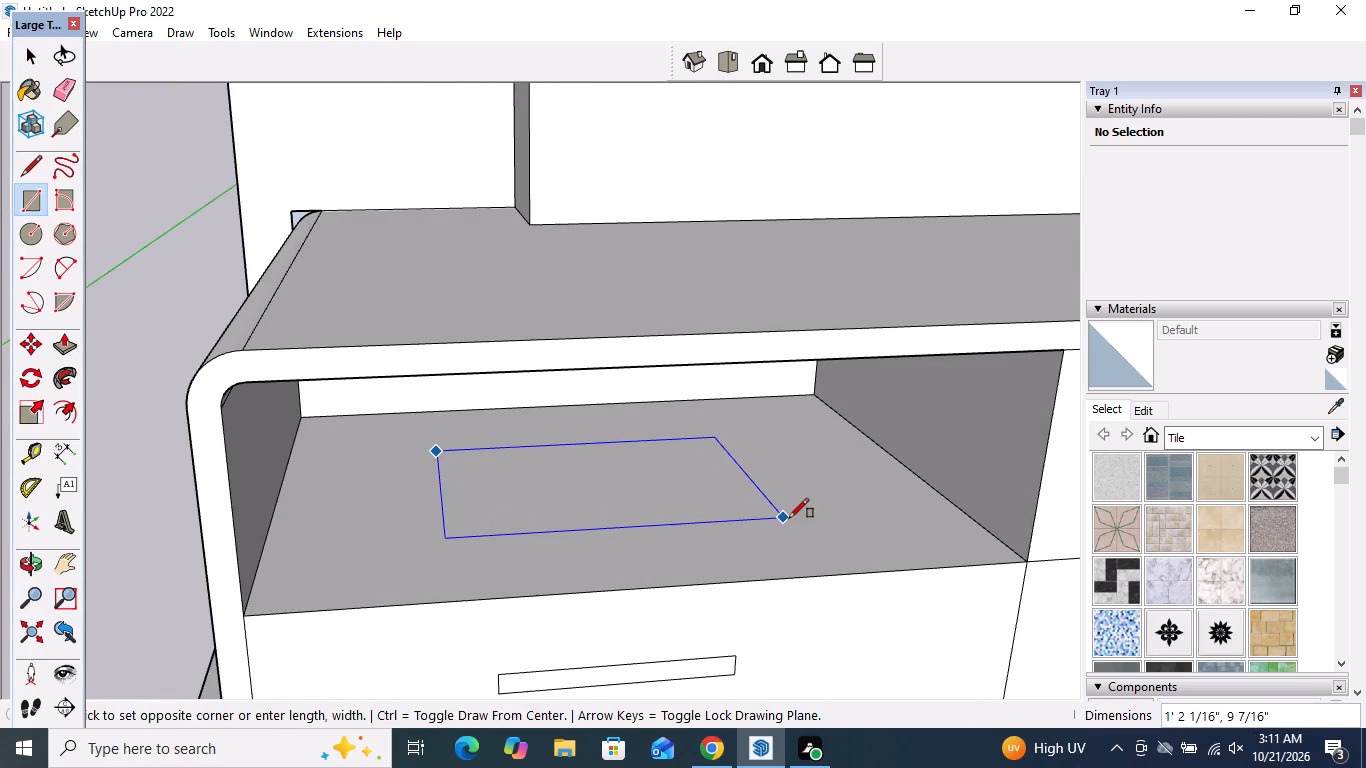
click(789, 518)
click(63, 354)
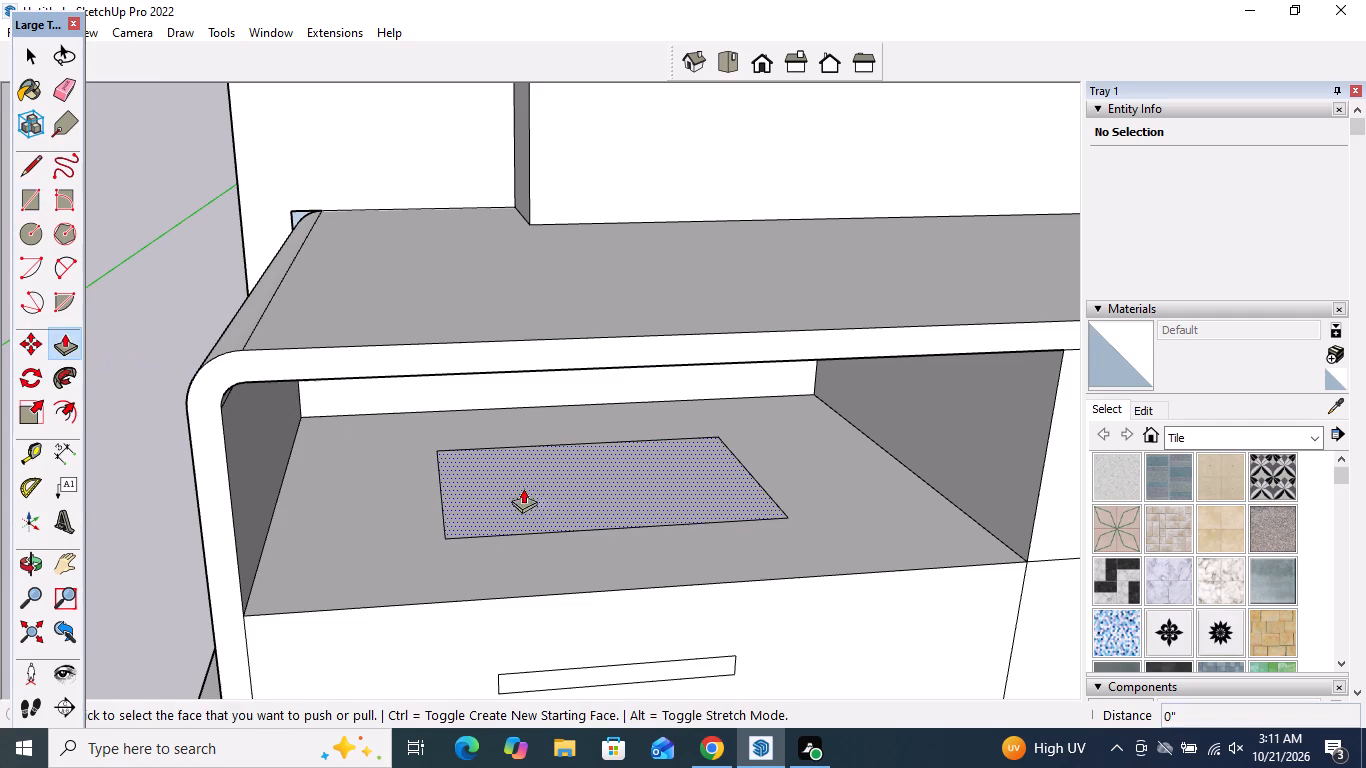
click(537, 490)
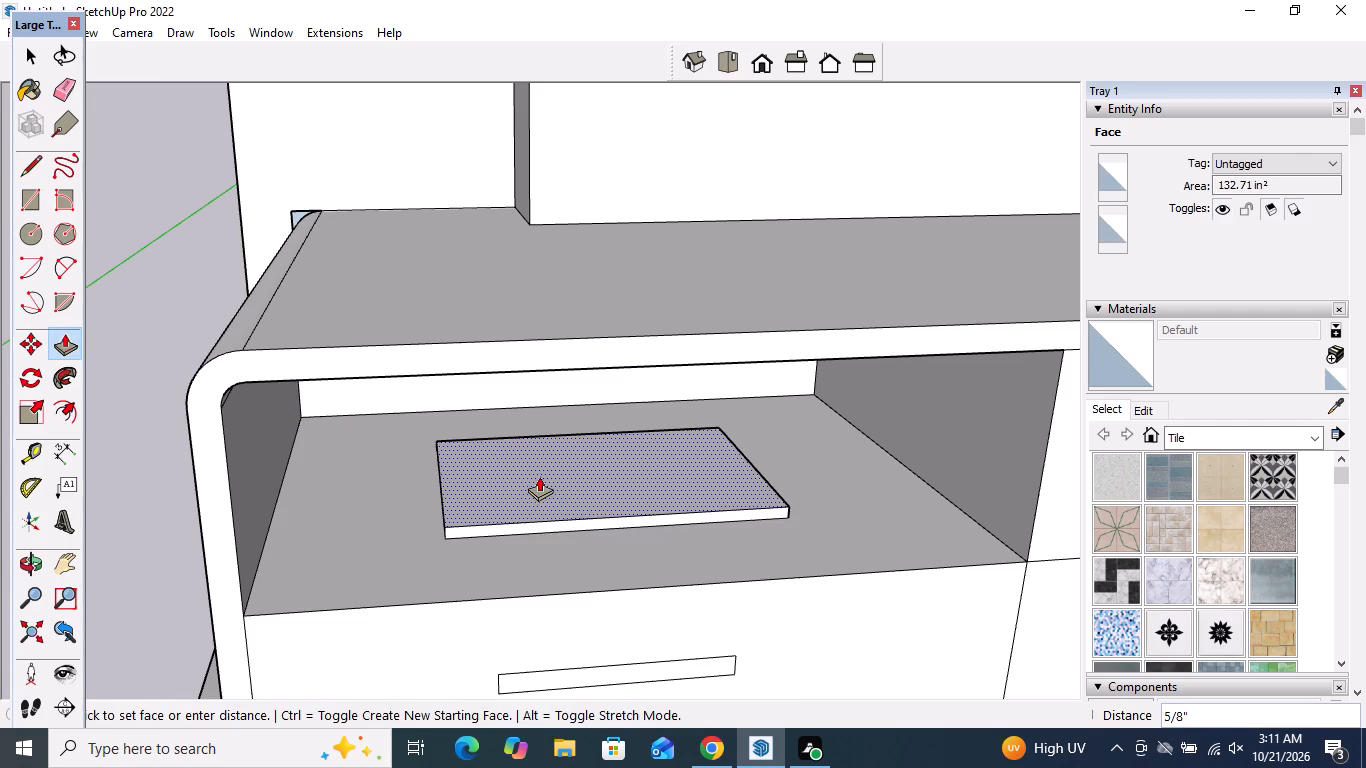
click(539, 473)
Draw a rectangle about 1' 2" by 9 3/8" on the cabinet top under the lower shelf, and extrude it up about 1".
scroll(501, 546, down, 13)
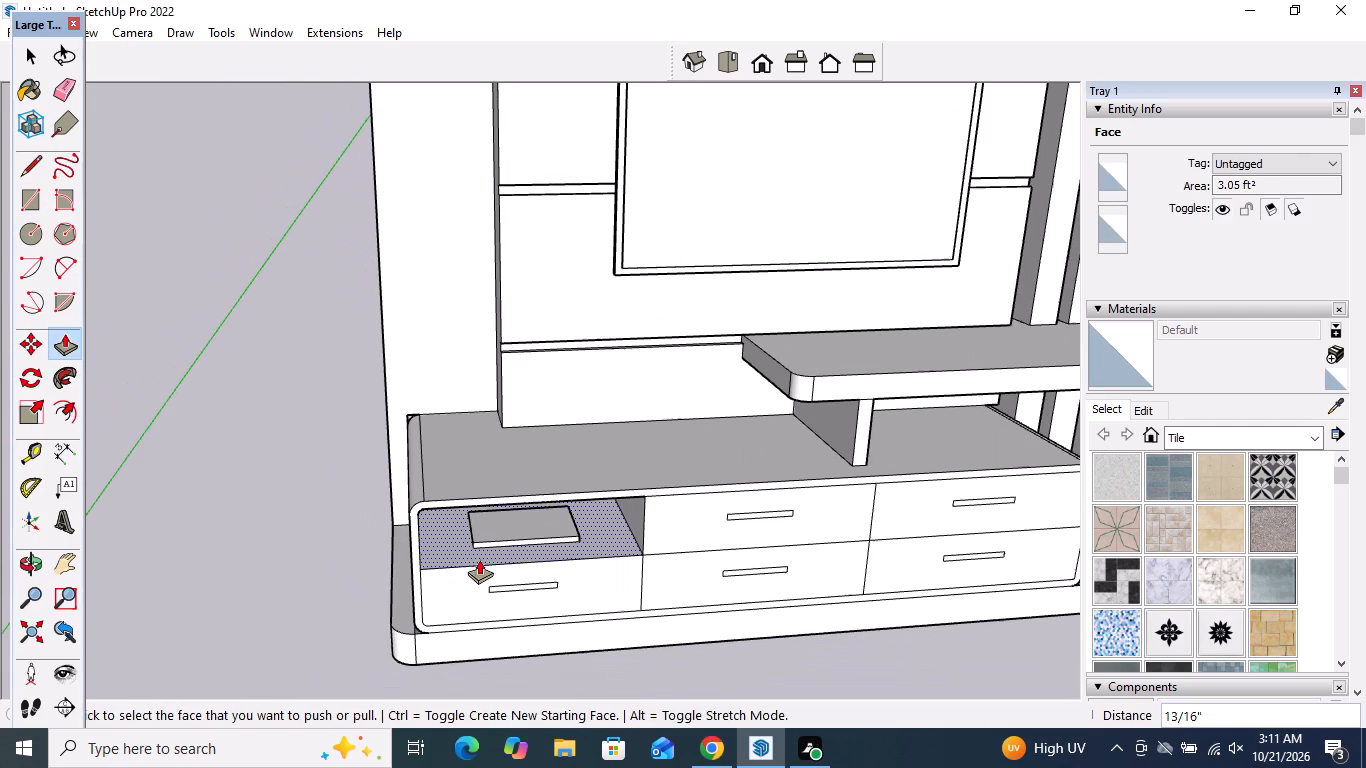
scroll(479, 562, down, 4)
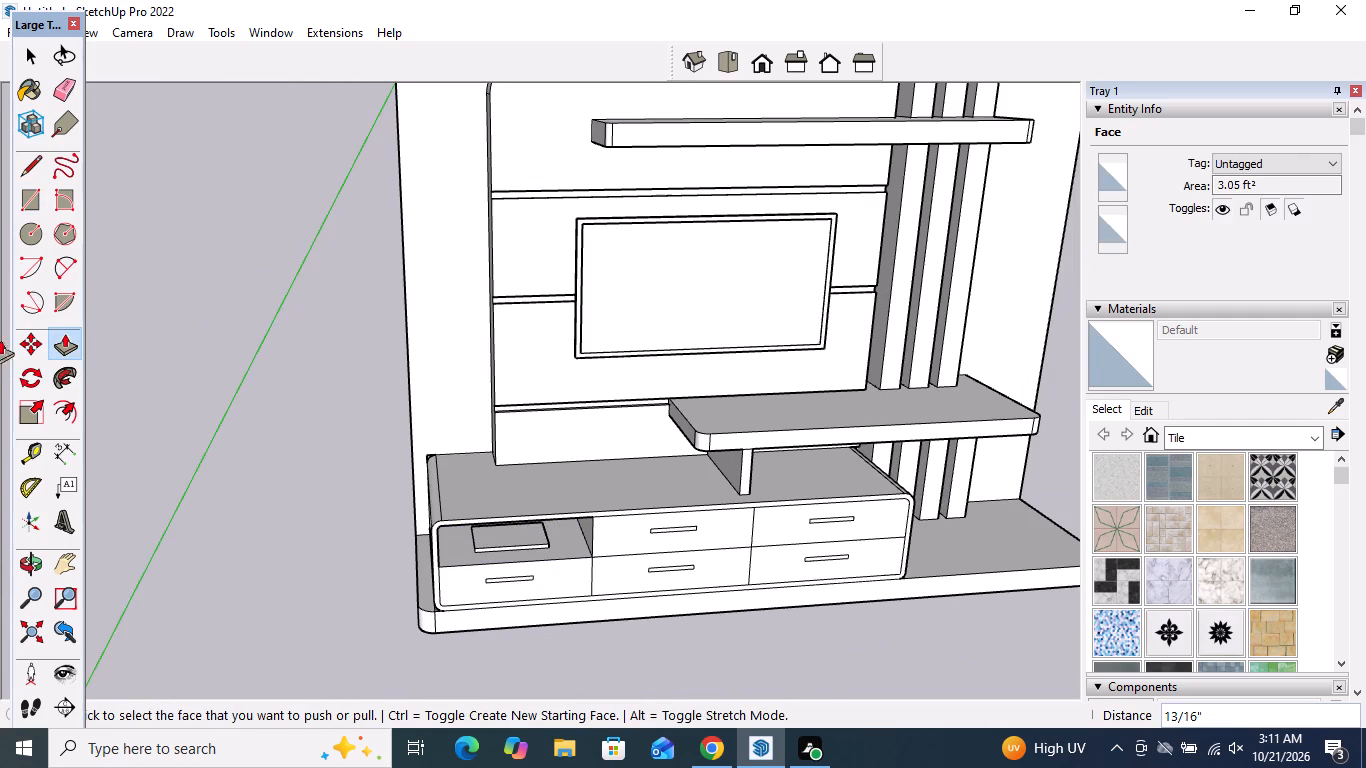
click(31, 196)
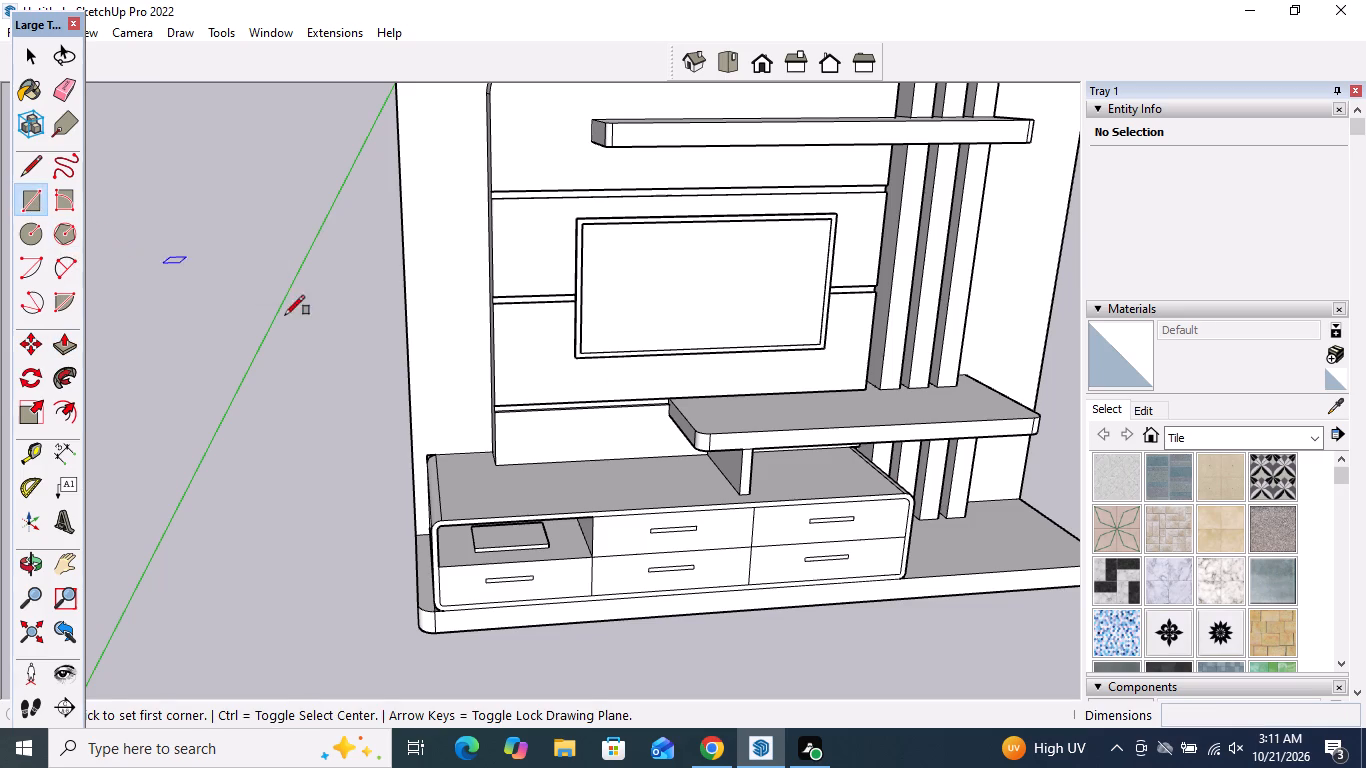
scroll(916, 489, up, 4)
scroll(829, 460, up, 9)
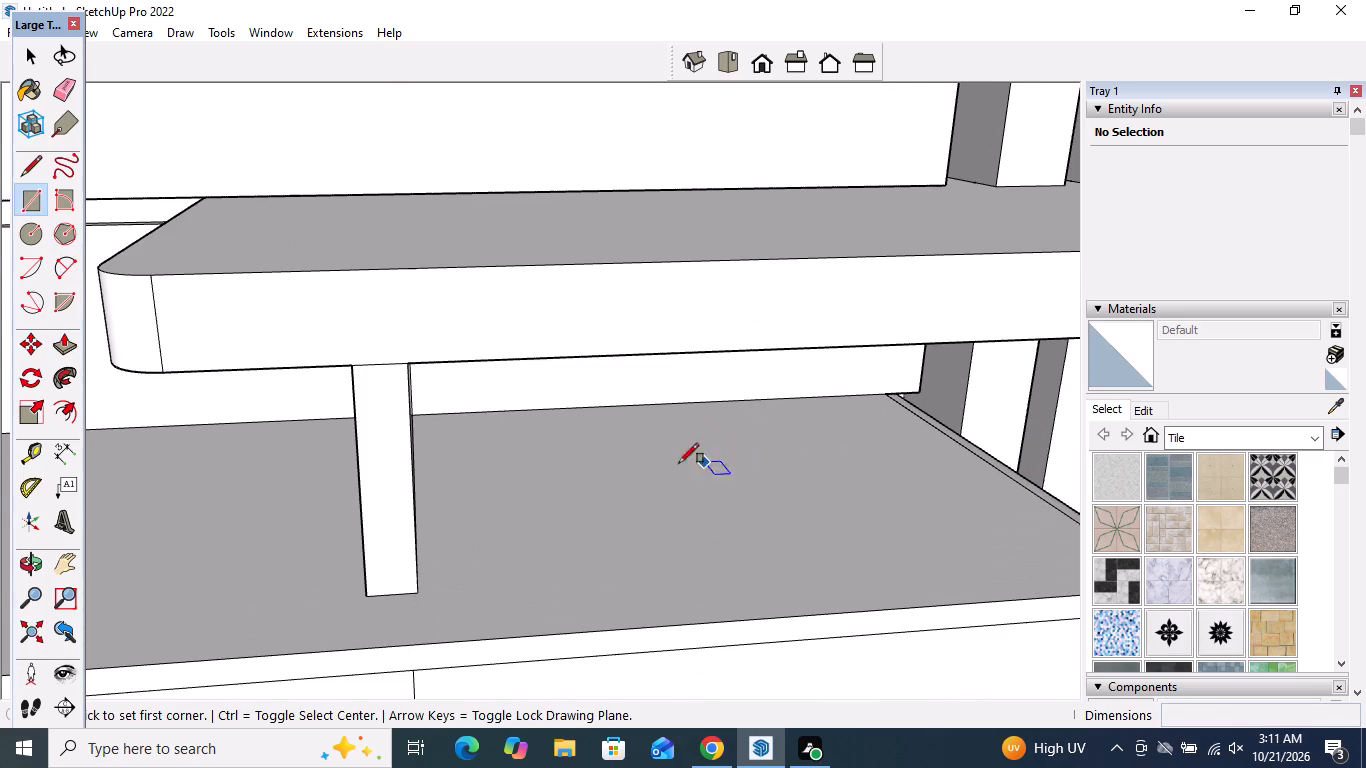
drag(570, 454, 579, 454)
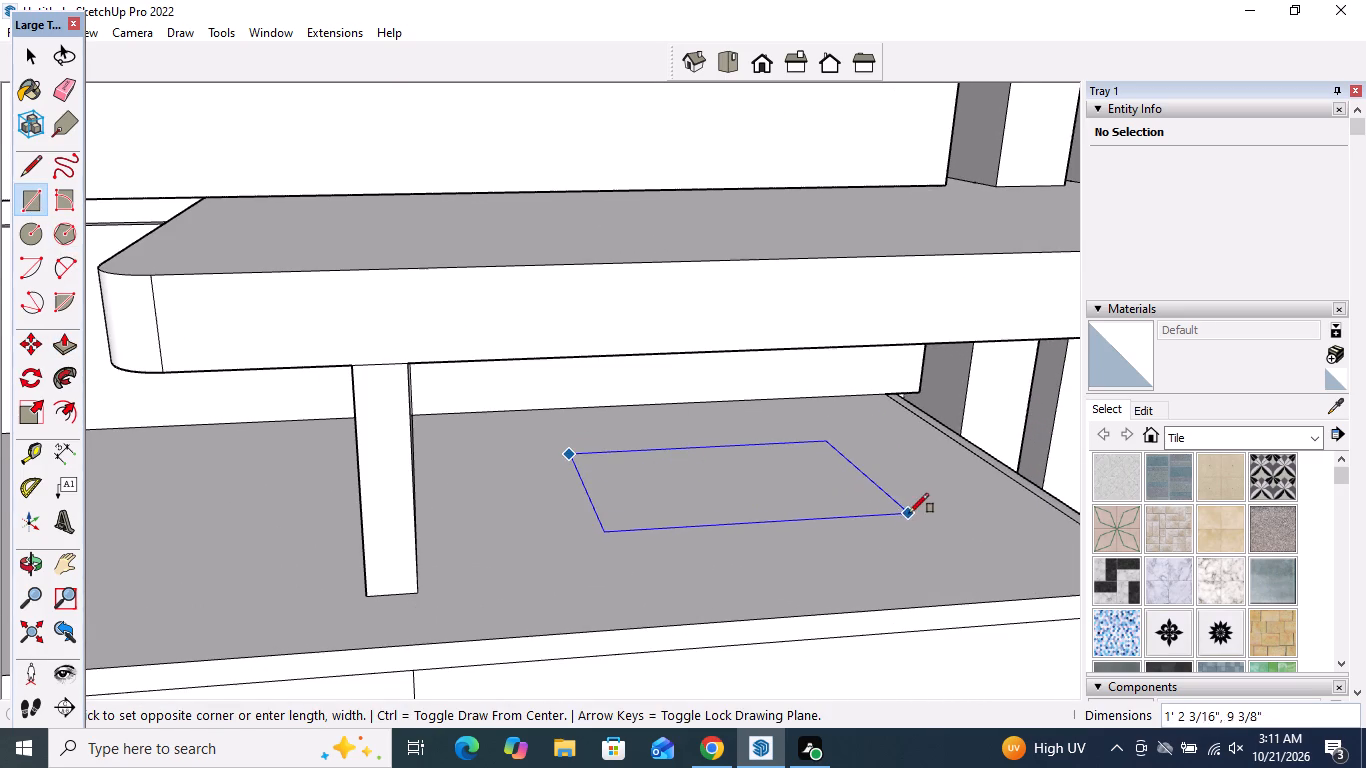
click(909, 511)
click(70, 346)
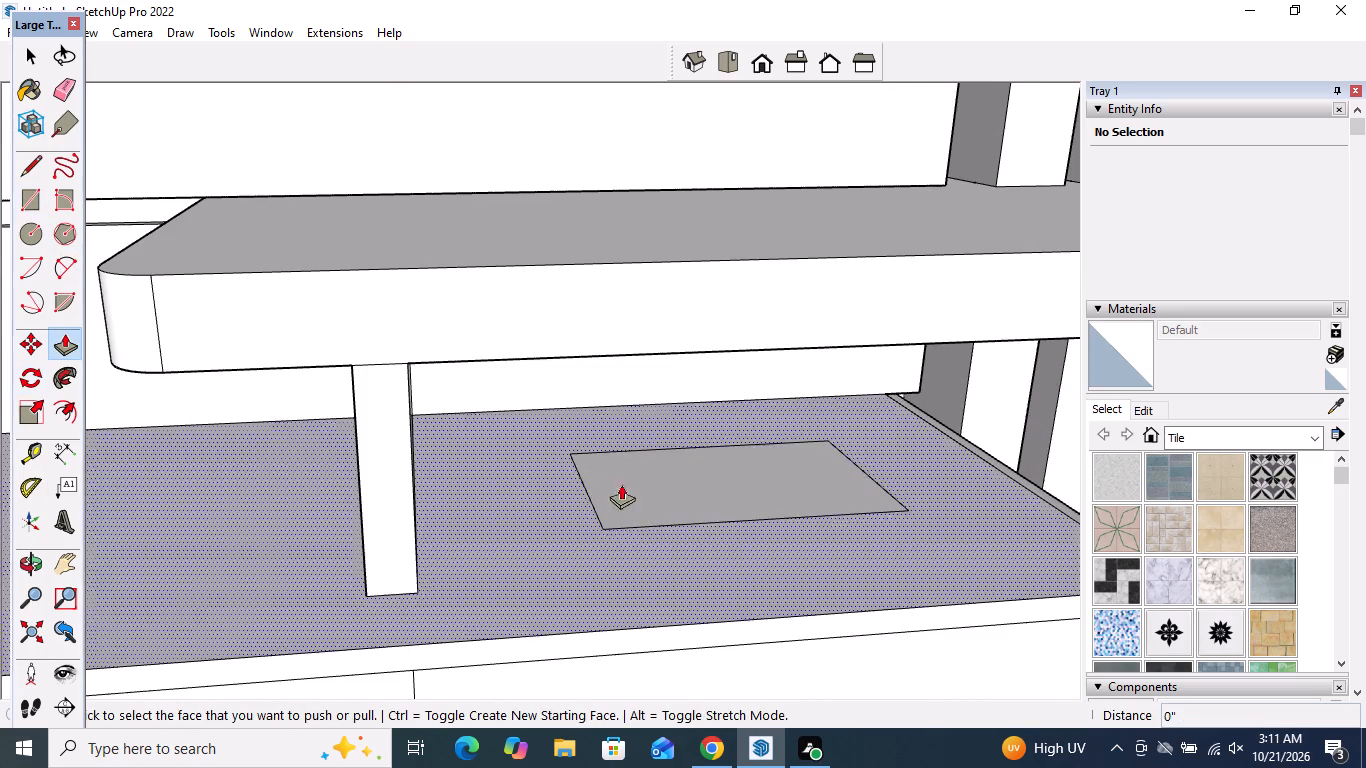
click(688, 472)
click(694, 454)
scroll(808, 555, down, 2)
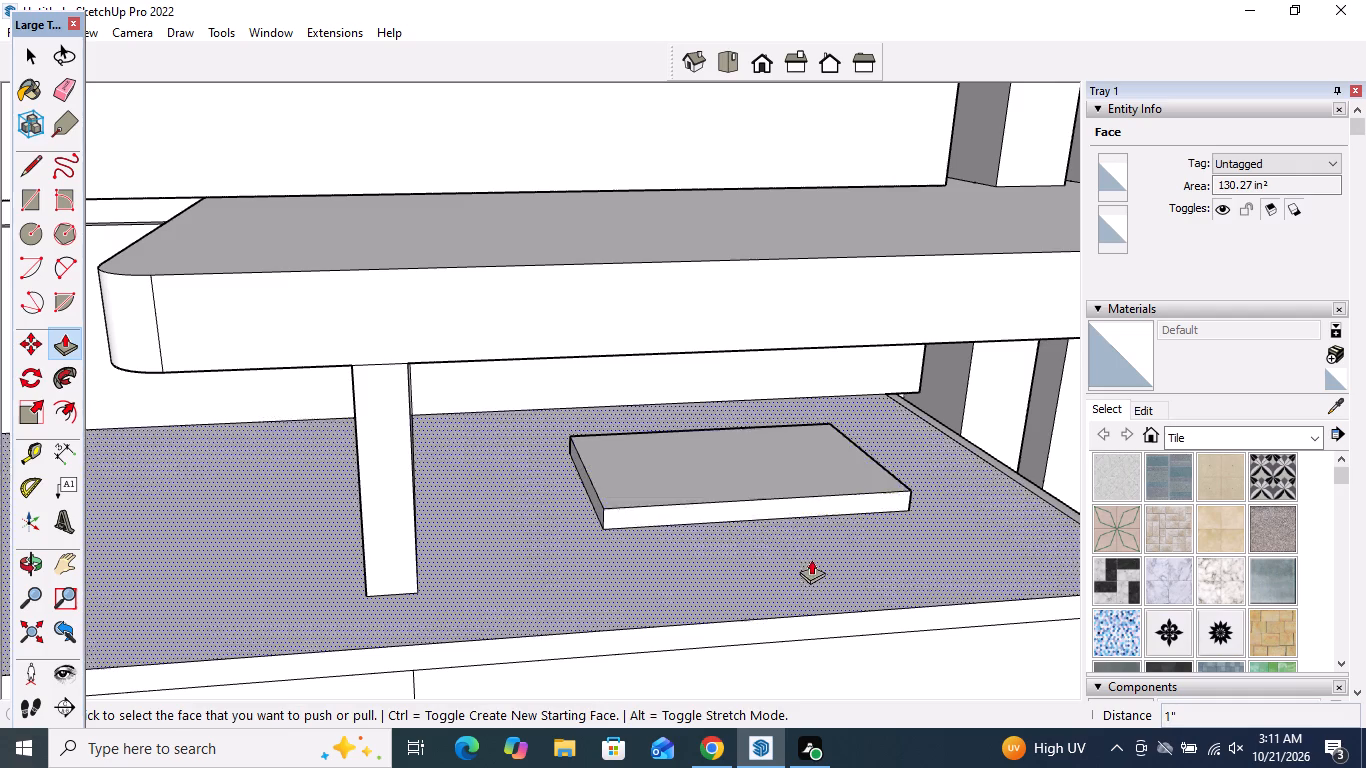
scroll(811, 559, down, 20)
scroll(811, 559, down, 1)
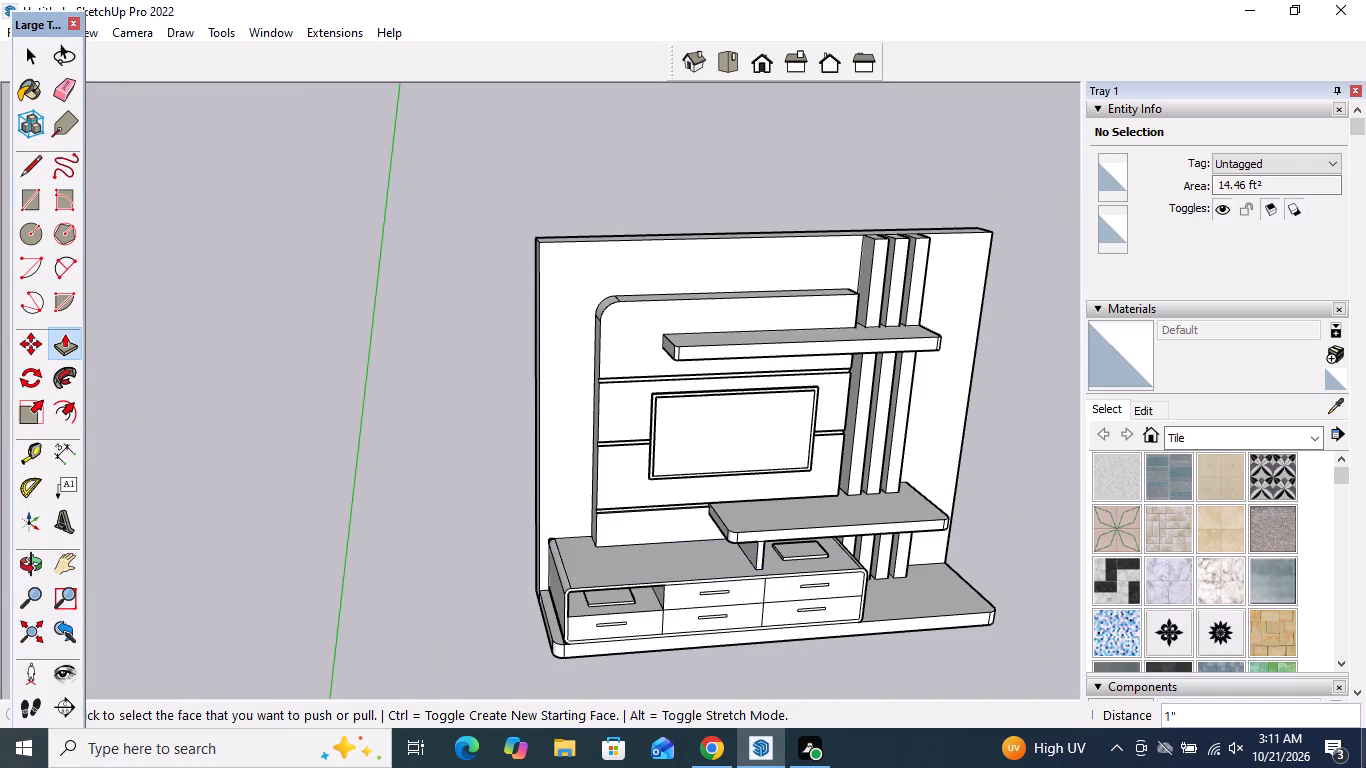
key(space)
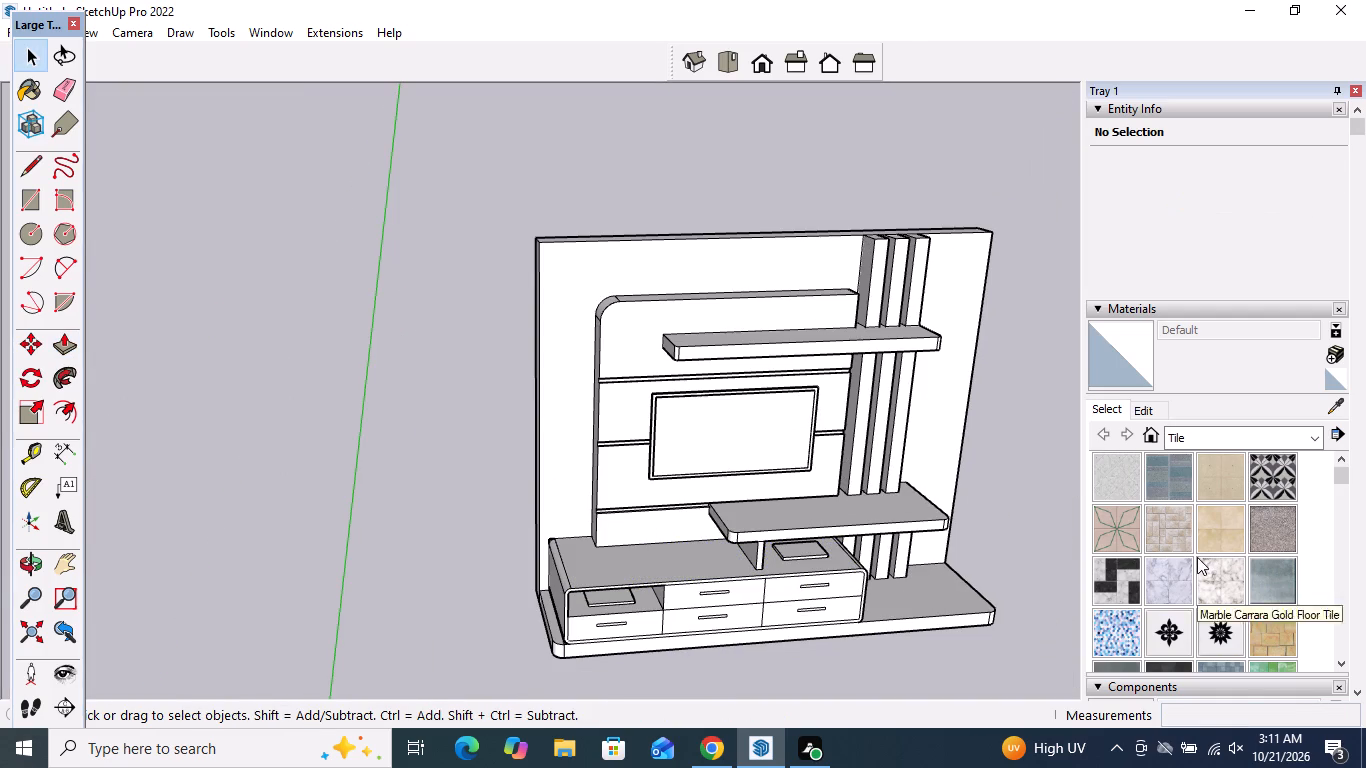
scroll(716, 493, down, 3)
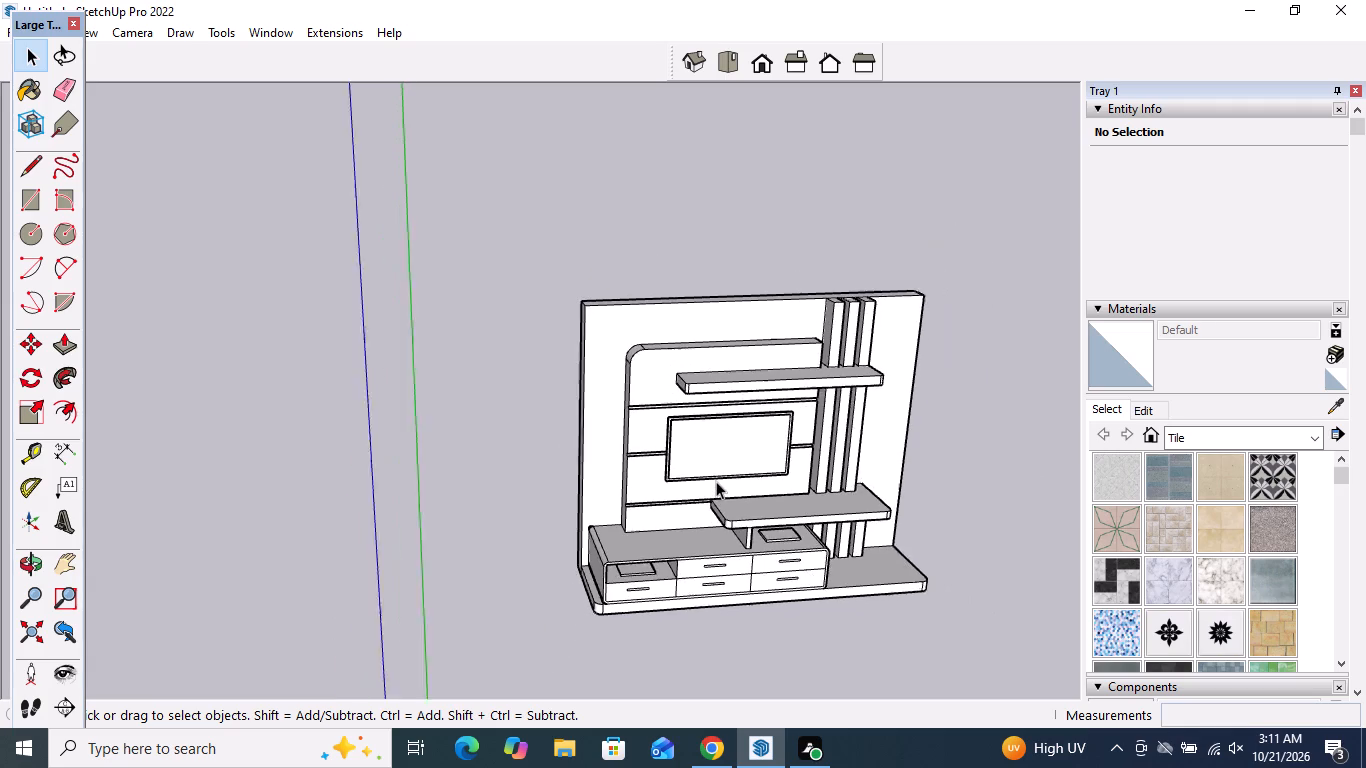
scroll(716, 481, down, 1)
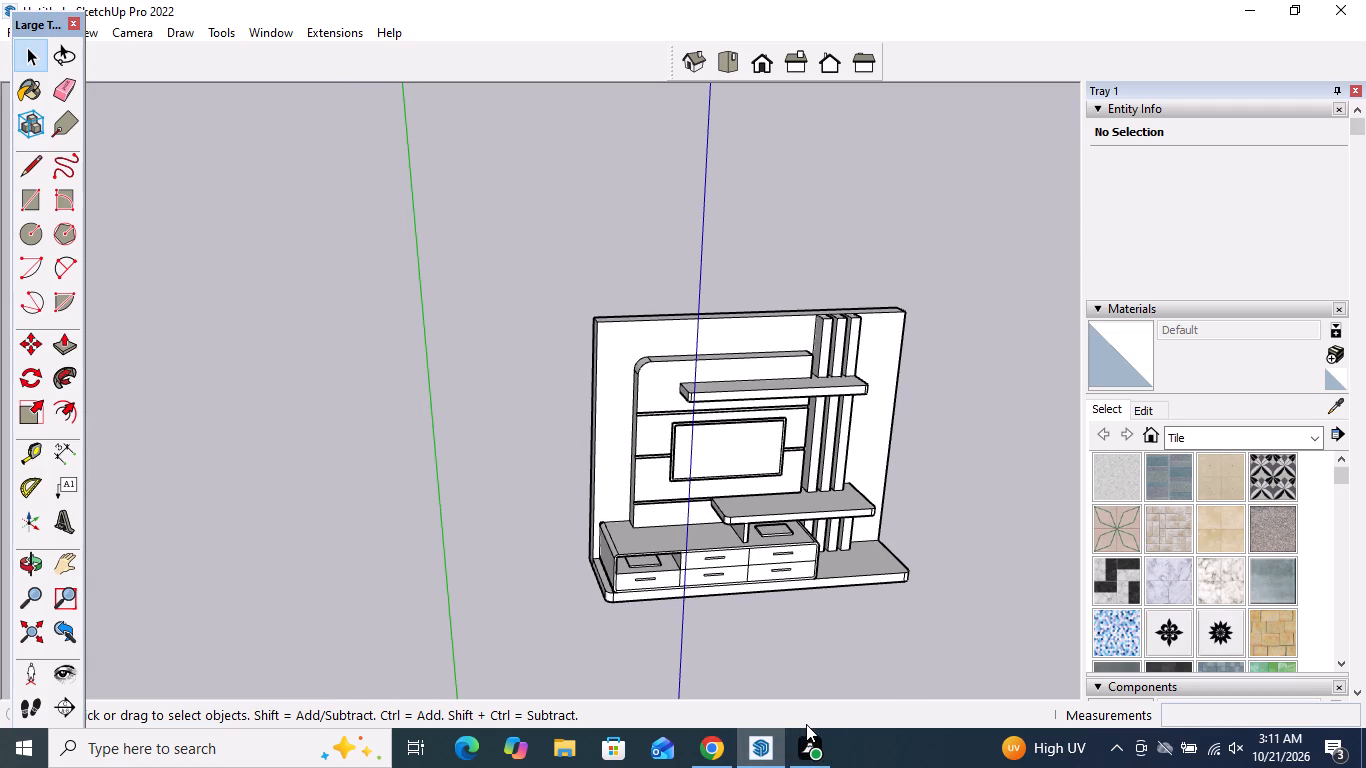
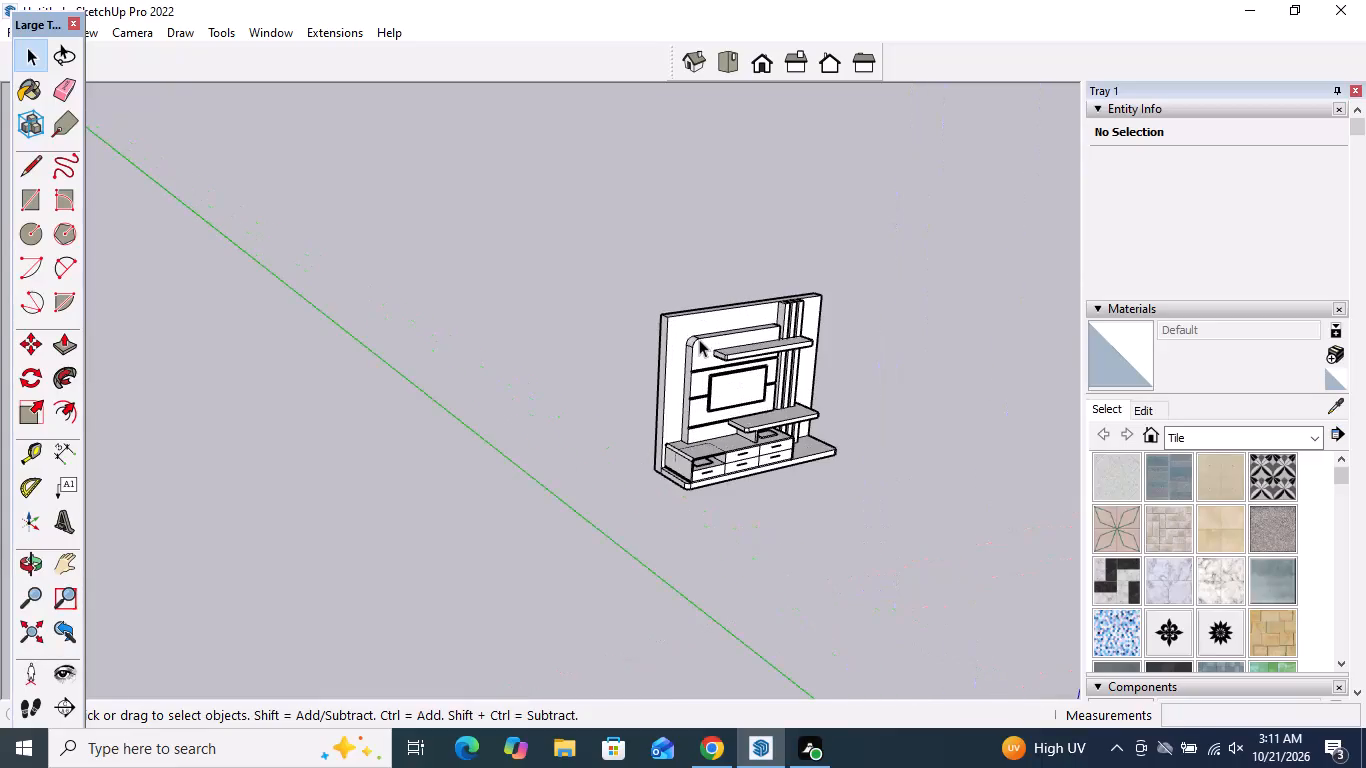
Paint the TV black with Color M09 from the Colors material library.
scroll(798, 339, up, 3)
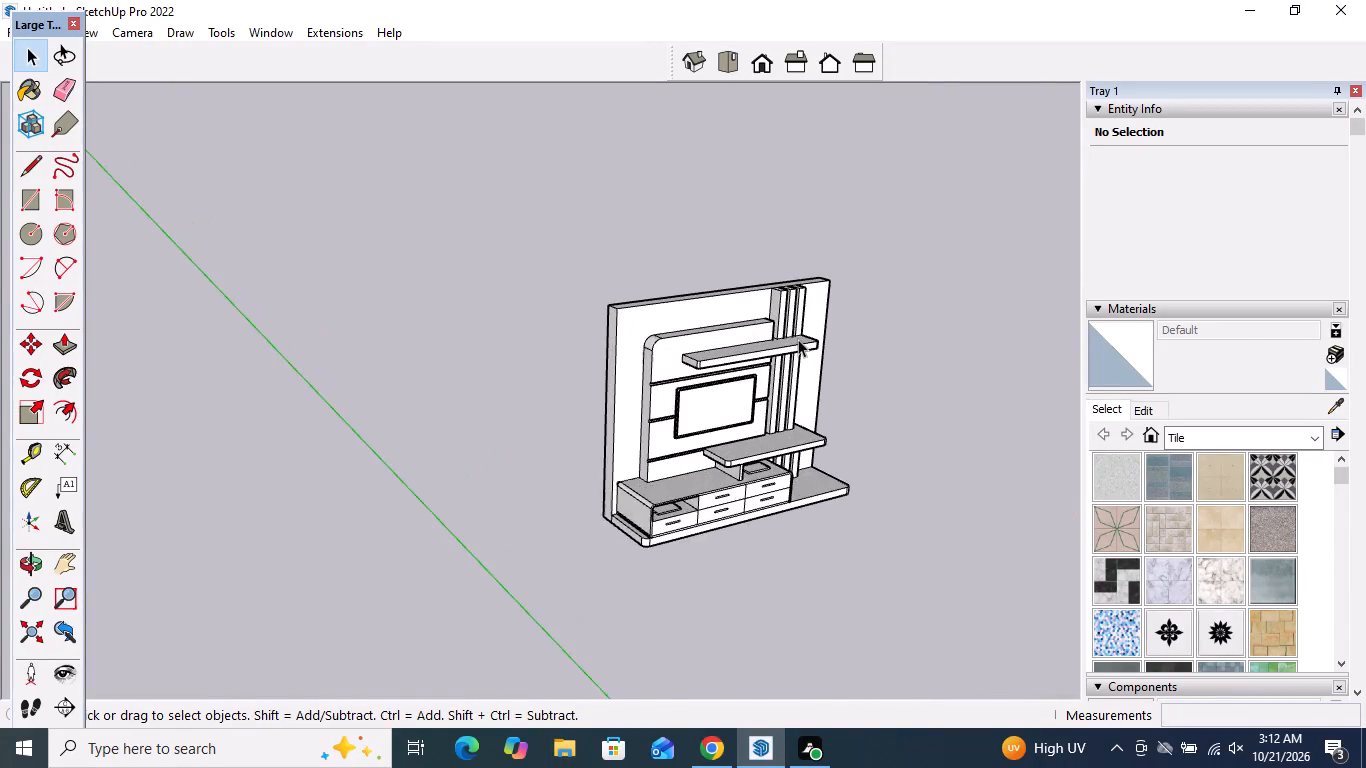
scroll(798, 339, up, 5)
scroll(695, 465, down, 5)
scroll(685, 503, up, 5)
middle_drag(666, 569, 655, 527)
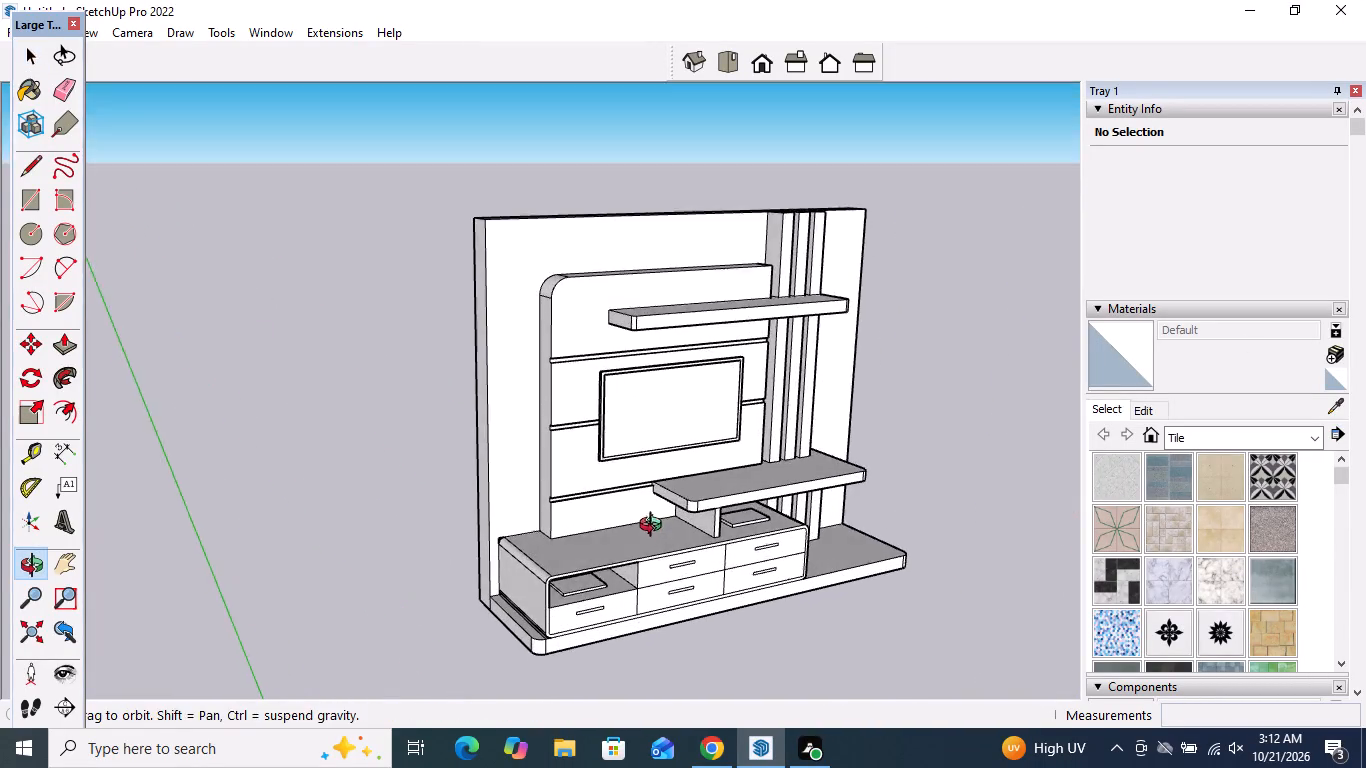
middle_drag(655, 527, 668, 491)
click(1236, 441)
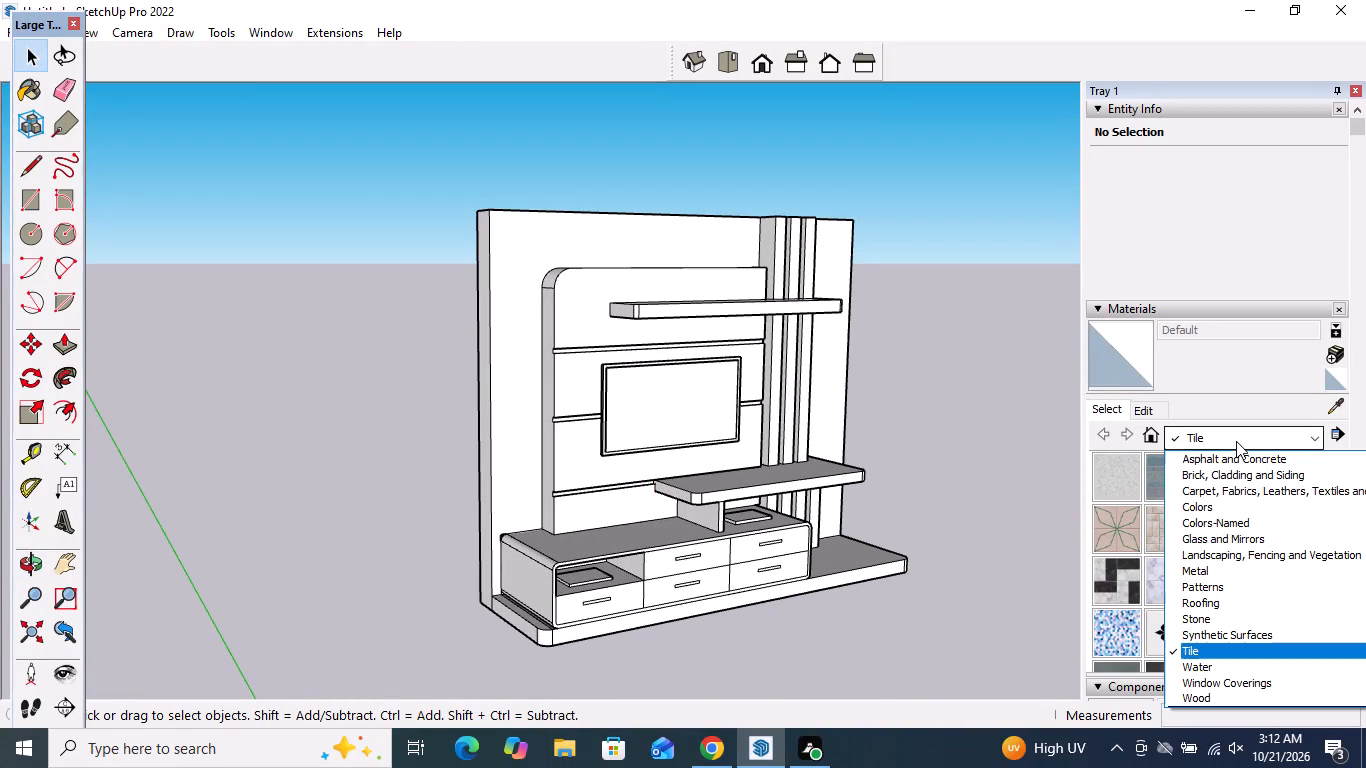
click(1227, 514)
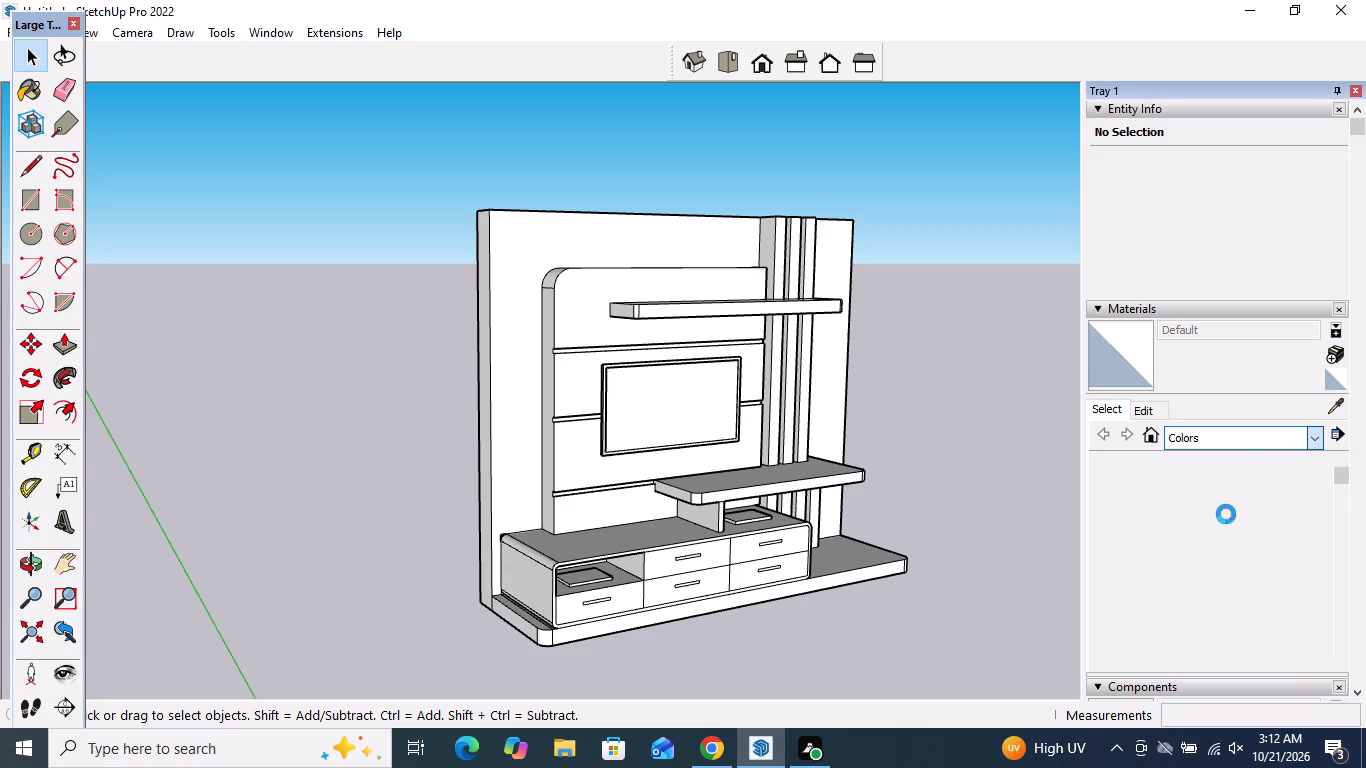
scroll(1226, 514, down, 15)
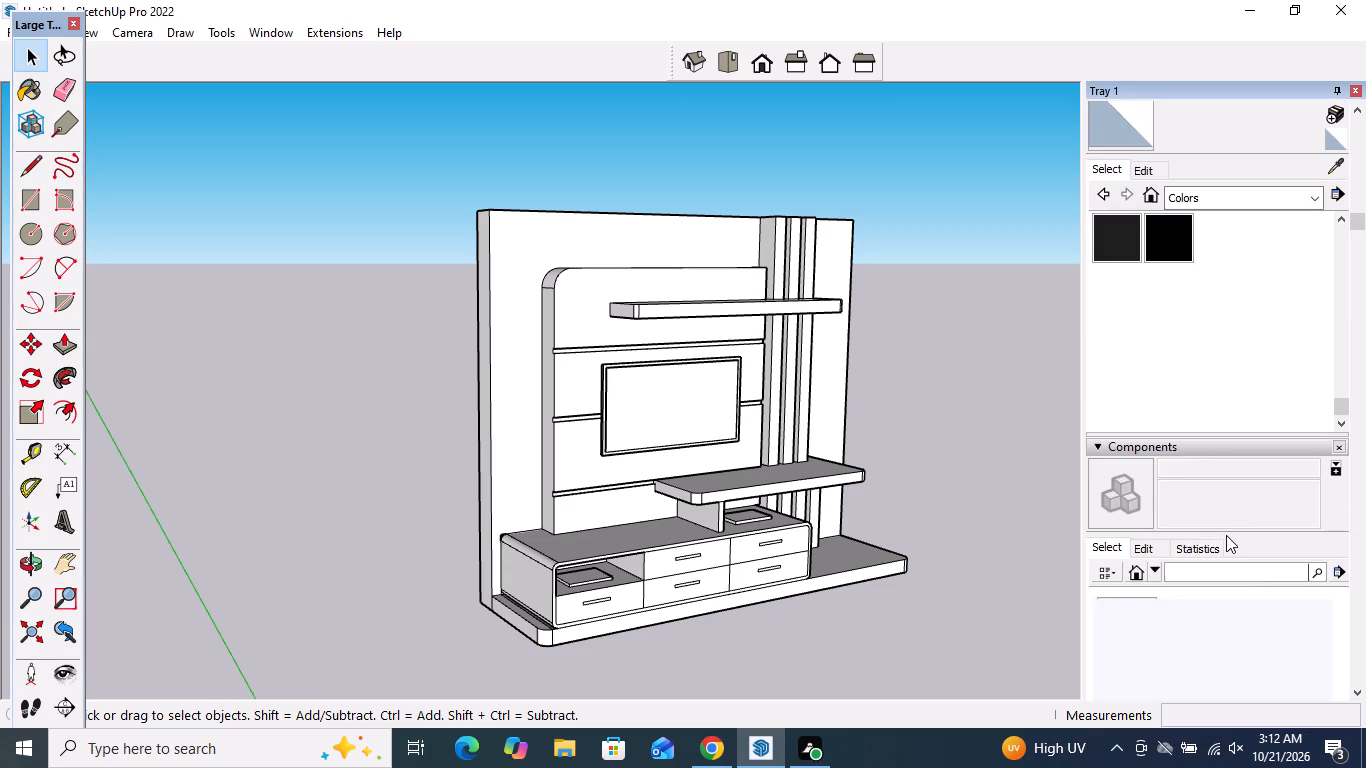
scroll(1226, 535, up, 3)
click(1172, 485)
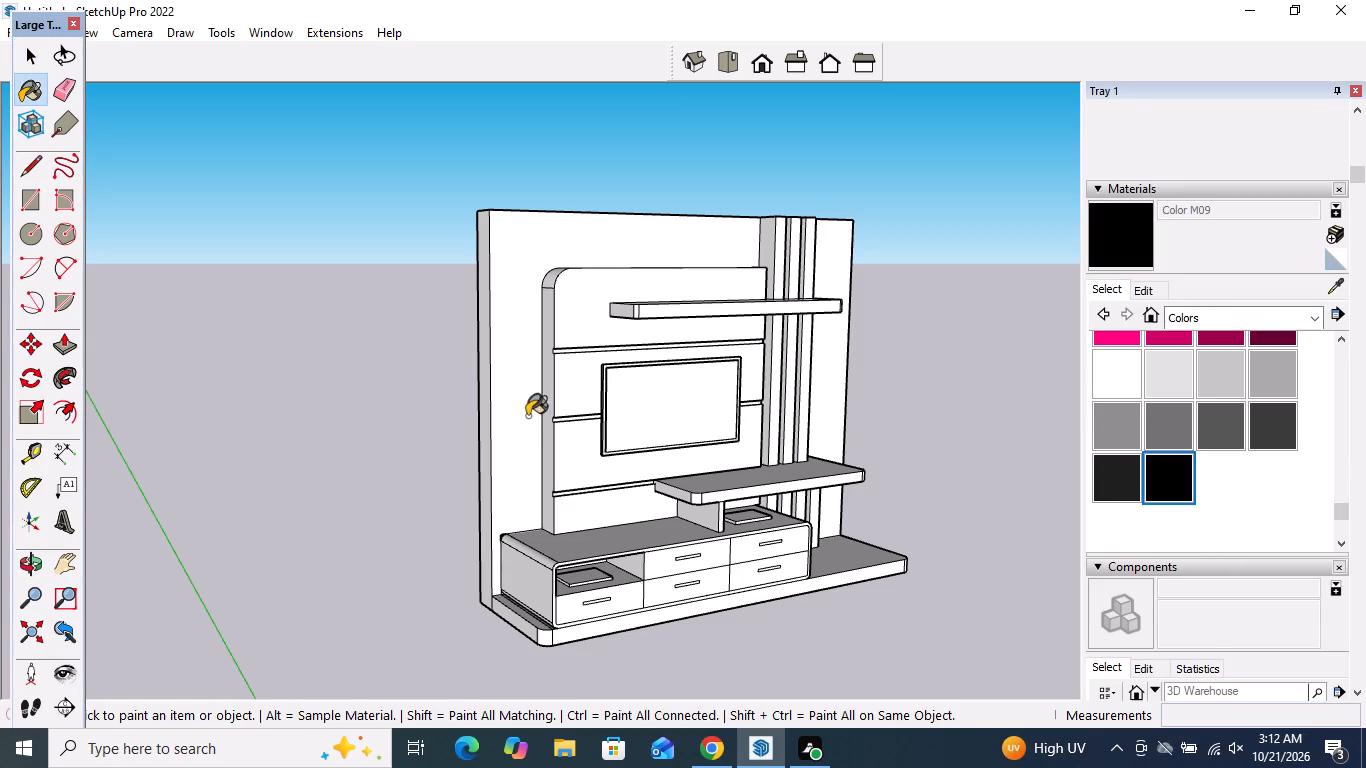
click(621, 409)
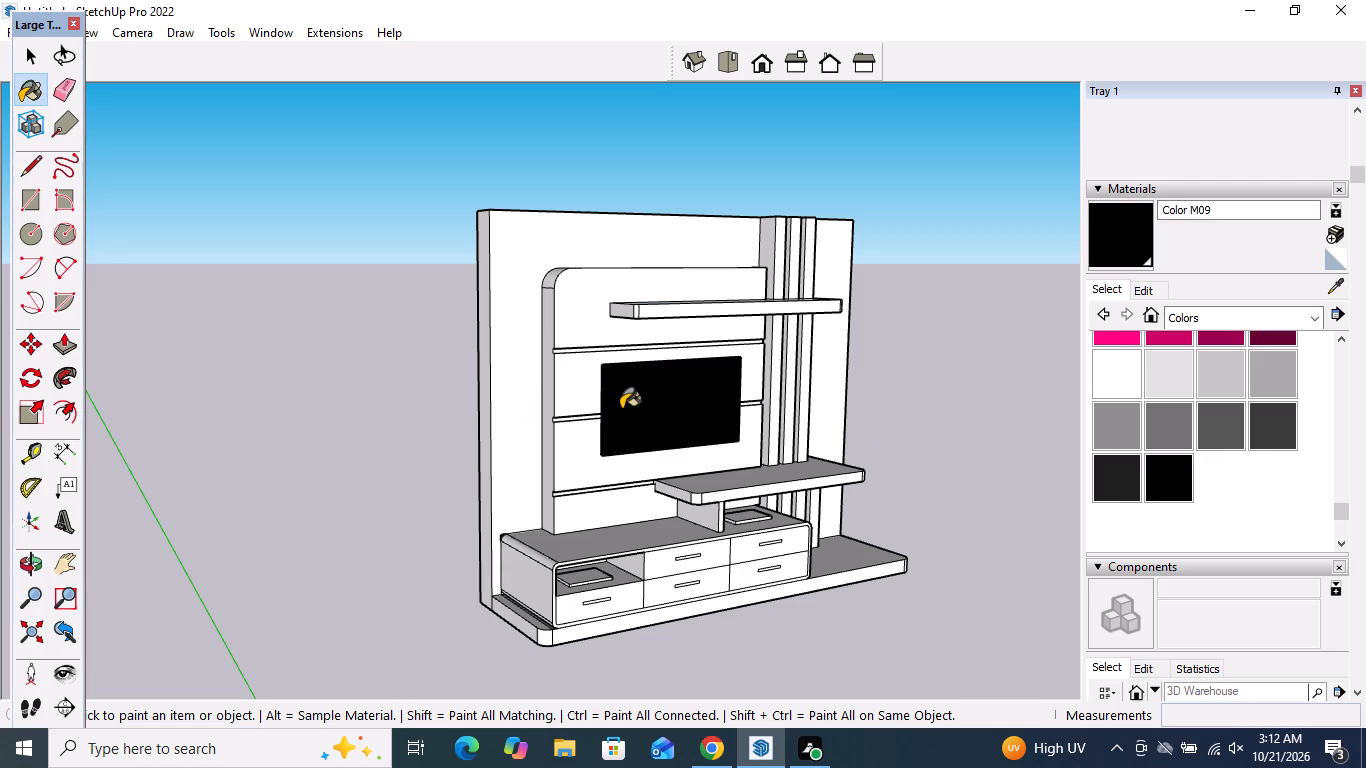
Paint the three horizontal grooves of the raised panel with black Color M09, and end painting.
scroll(544, 333, up, 10)
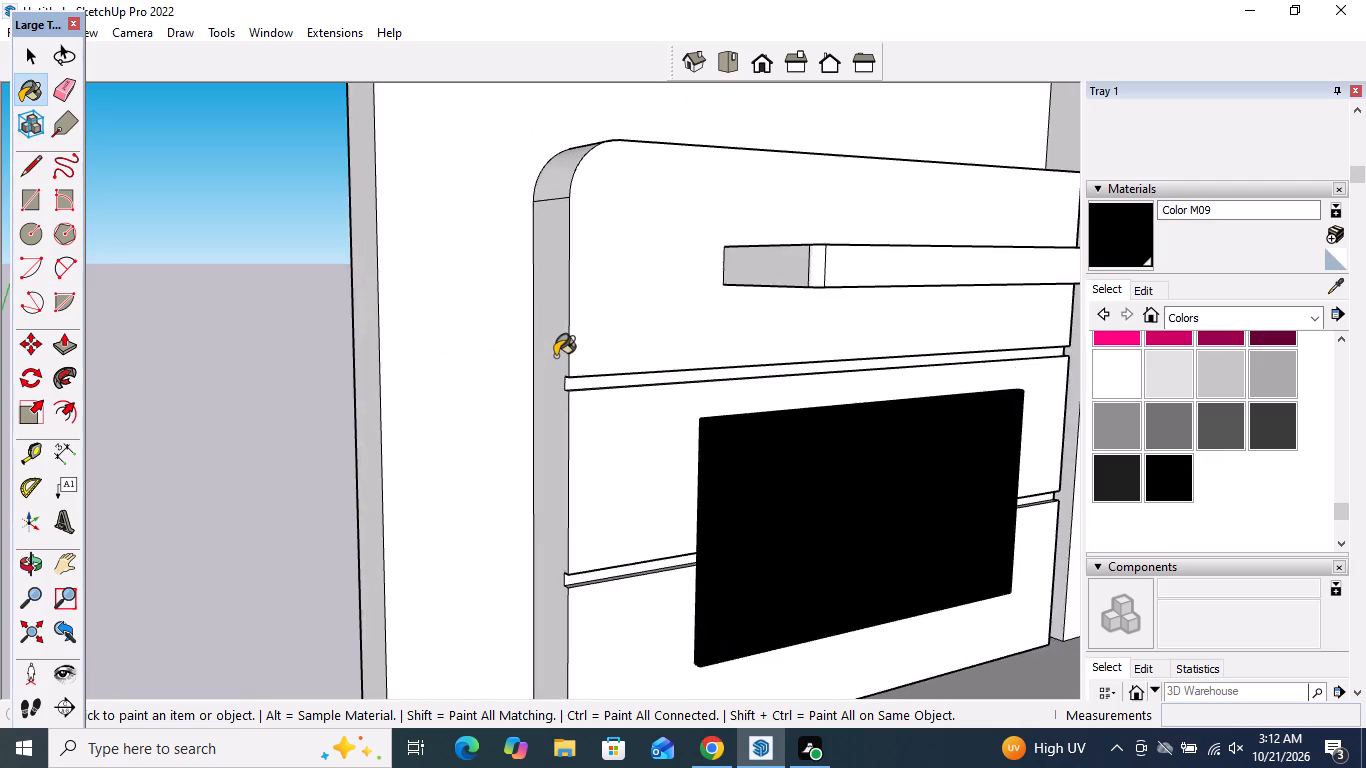
scroll(554, 369, up, 15)
click(601, 393)
scroll(607, 344, down, 6)
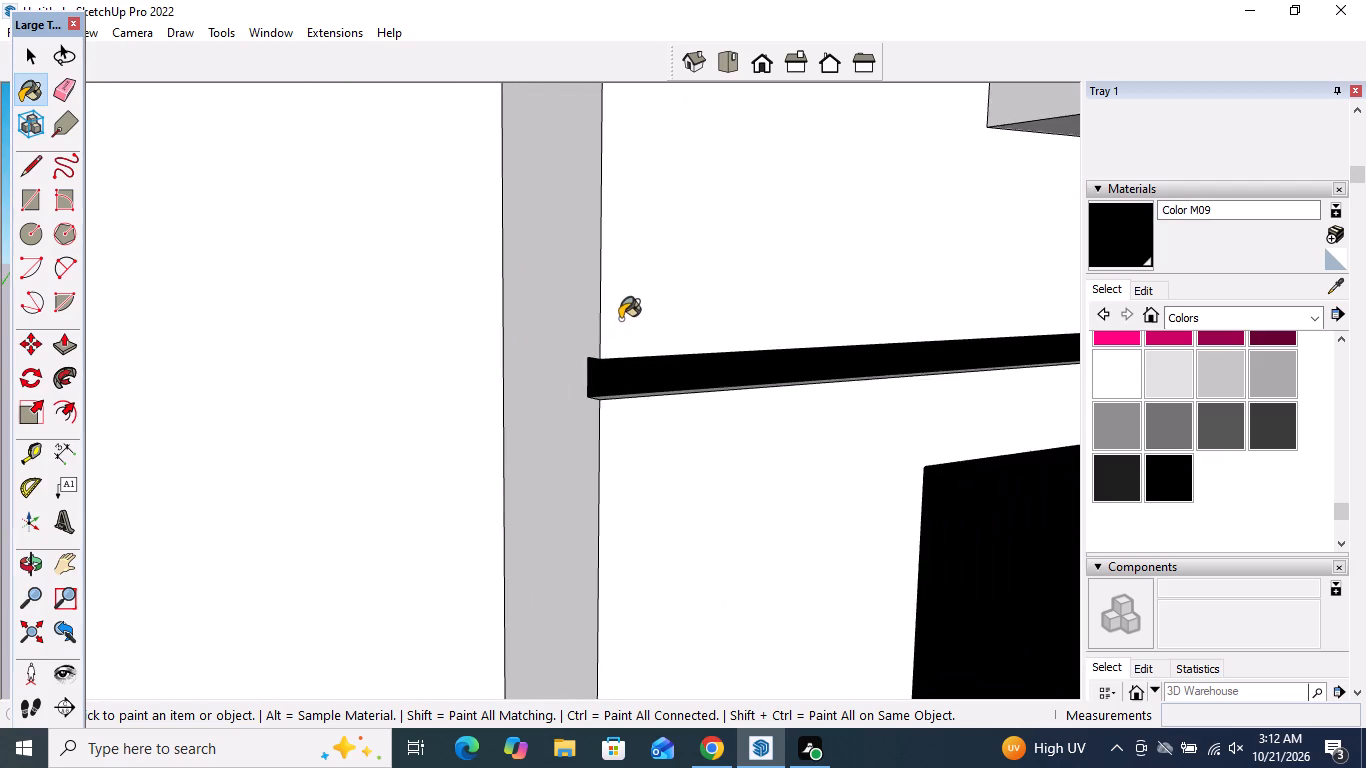
scroll(623, 314, down, 13)
scroll(634, 502, up, 13)
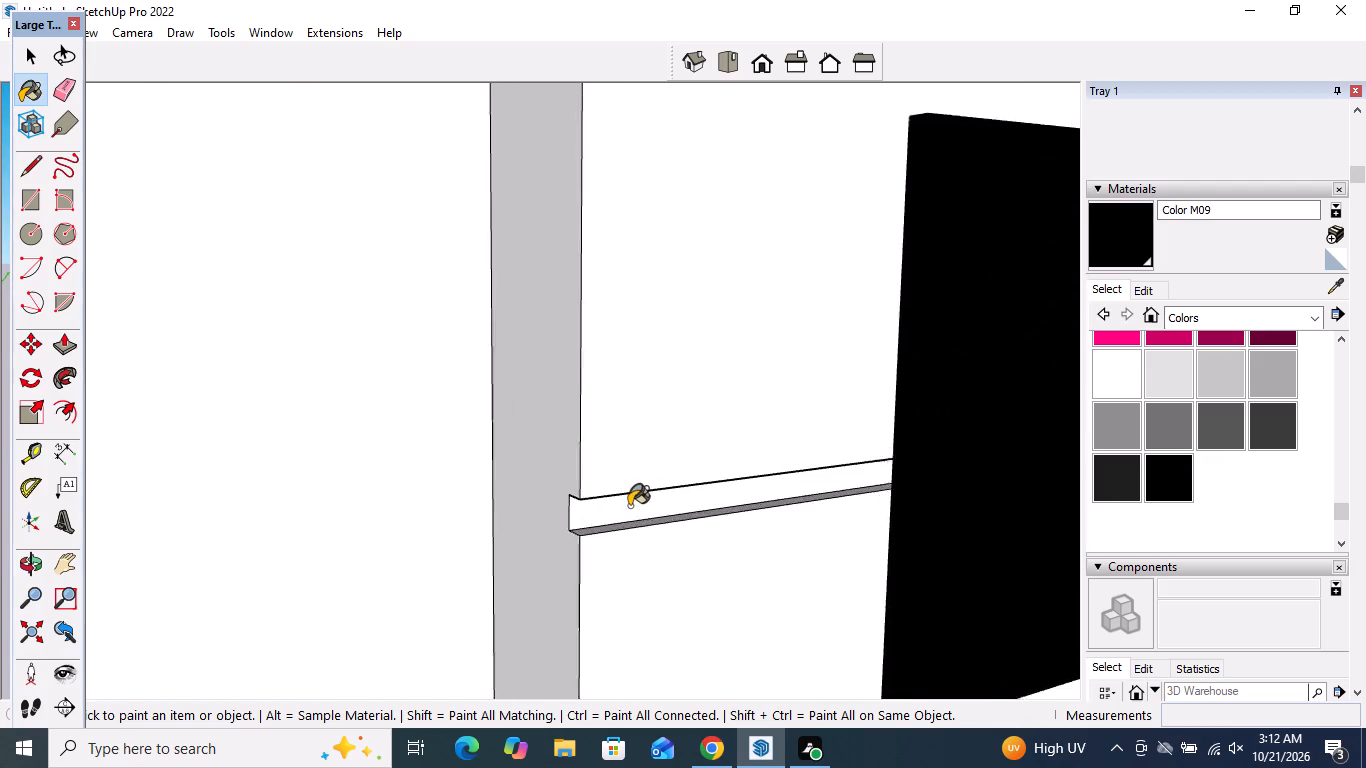
scroll(629, 506, up, 2)
click(629, 506)
scroll(630, 506, down, 20)
scroll(630, 506, down, 5)
scroll(645, 559, up, 20)
scroll(645, 559, up, 3)
click(650, 584)
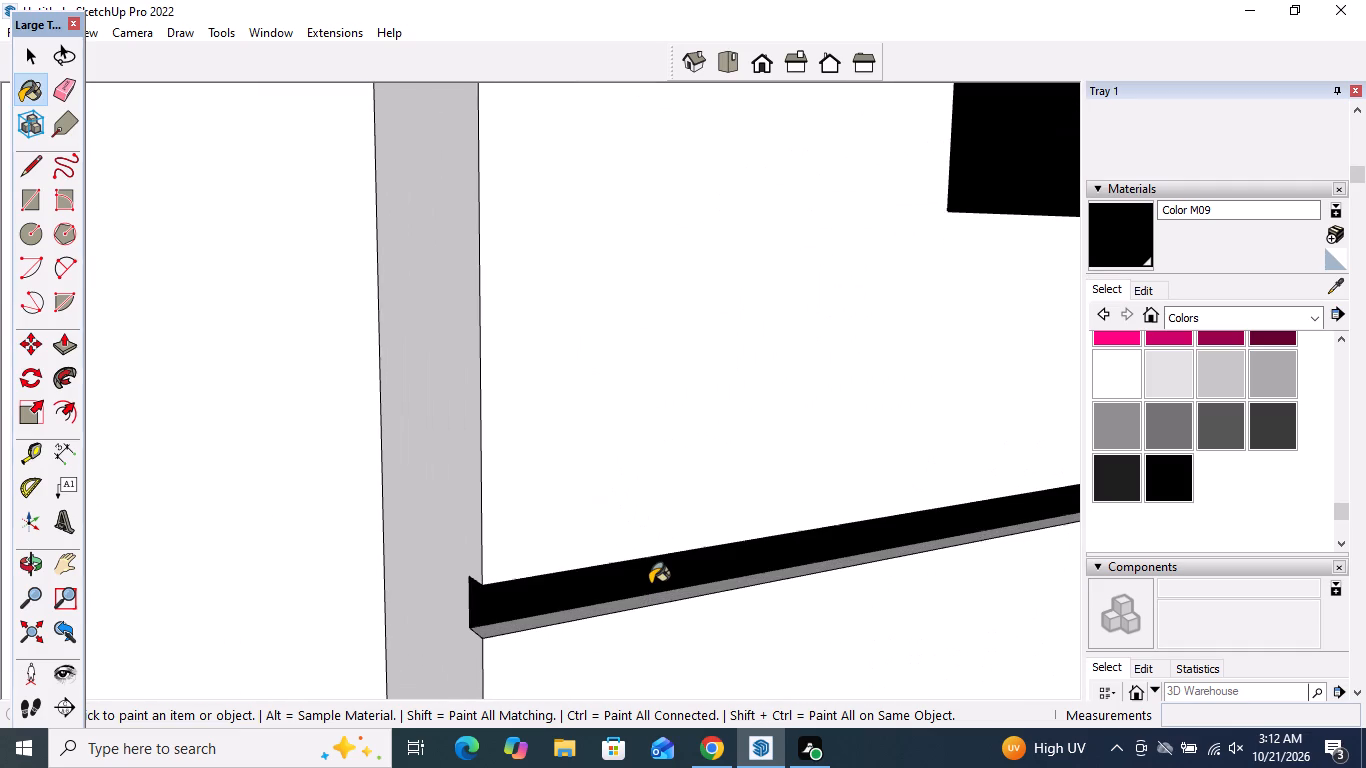
key(space)
Paint the five drawer fronts of the cabinet with Wood Cherry Original from the Wood material library.
scroll(633, 518, down, 18)
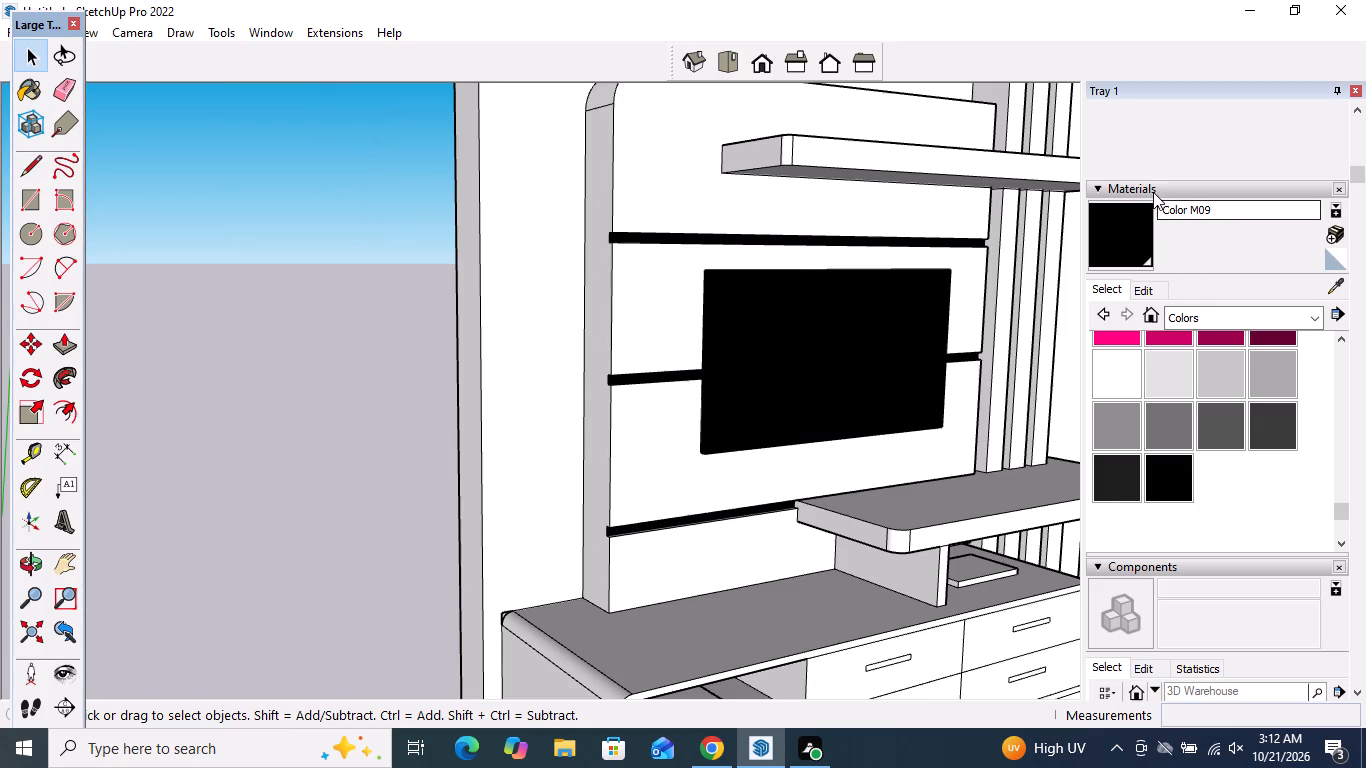
click(1210, 314)
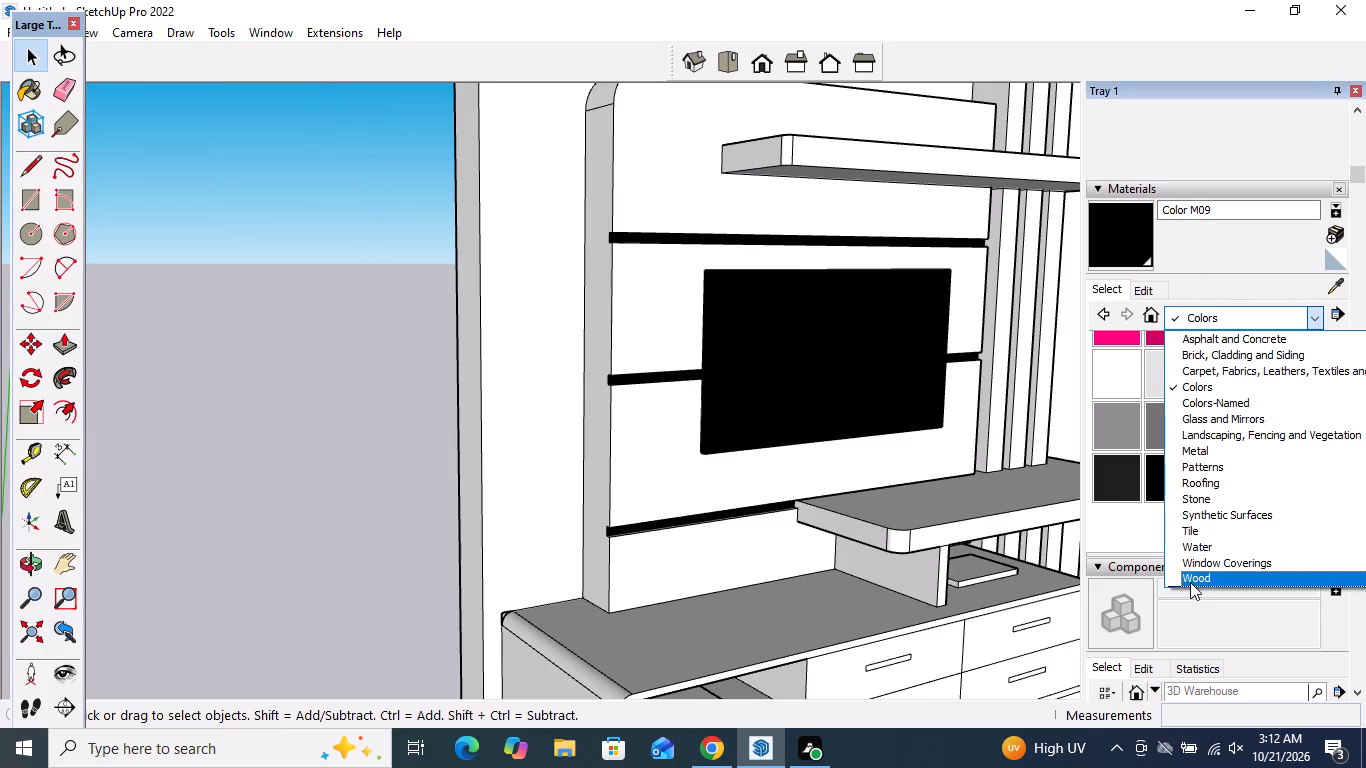
click(1190, 582)
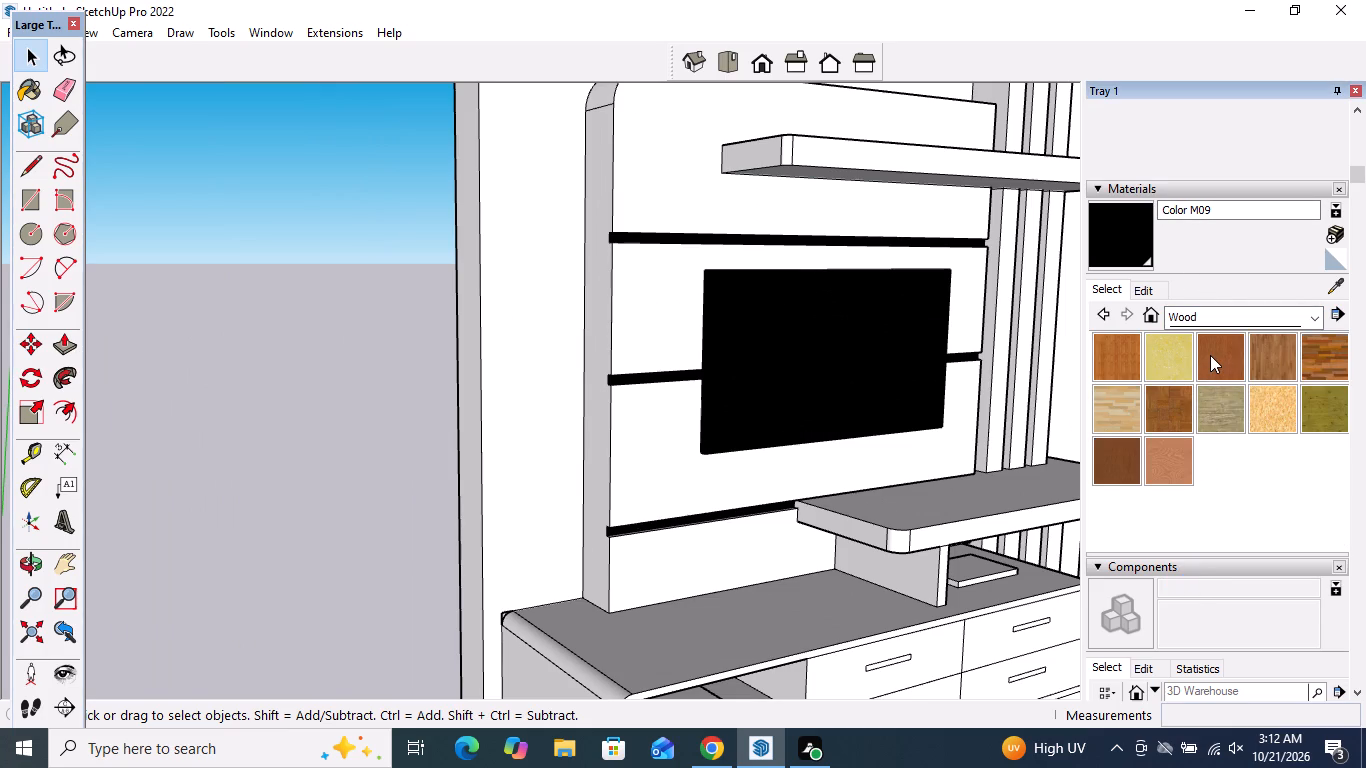
click(1214, 361)
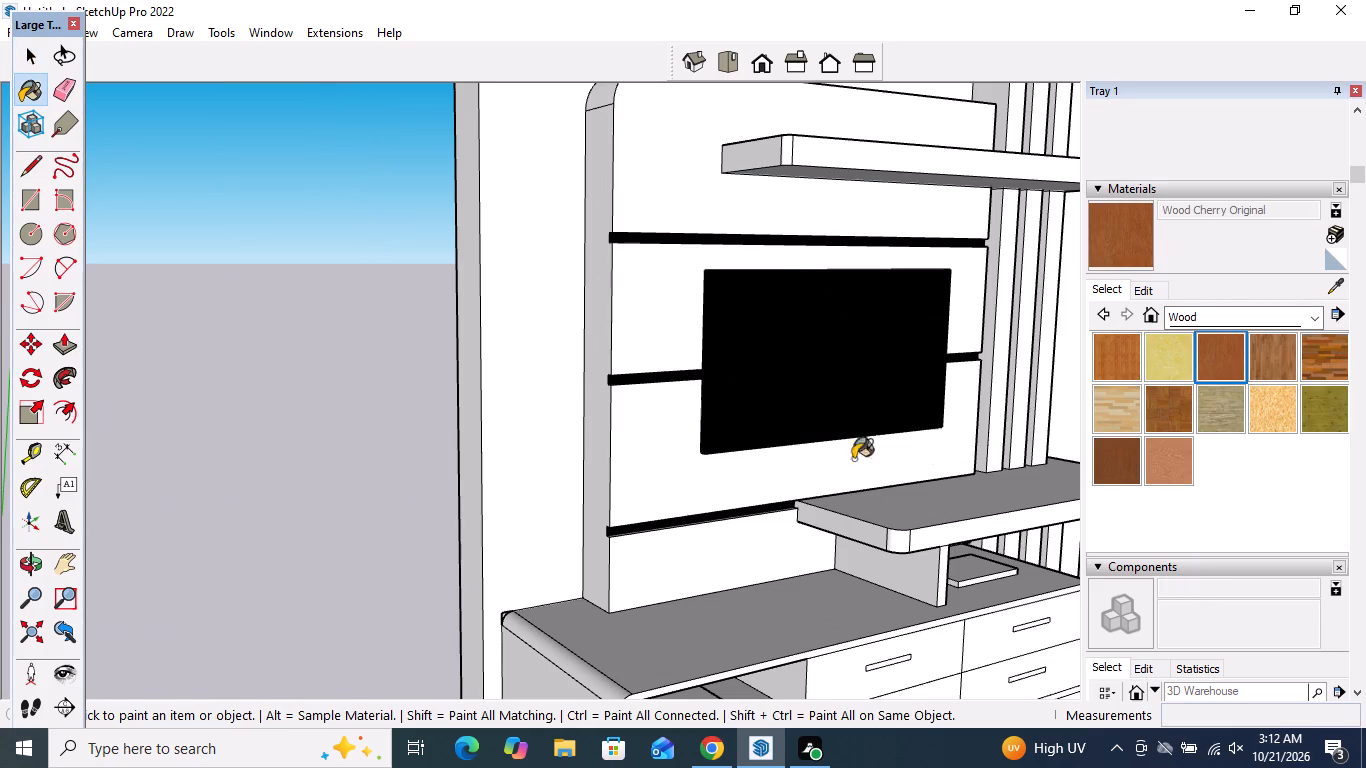
scroll(785, 389, down, 6)
scroll(905, 580, up, 9)
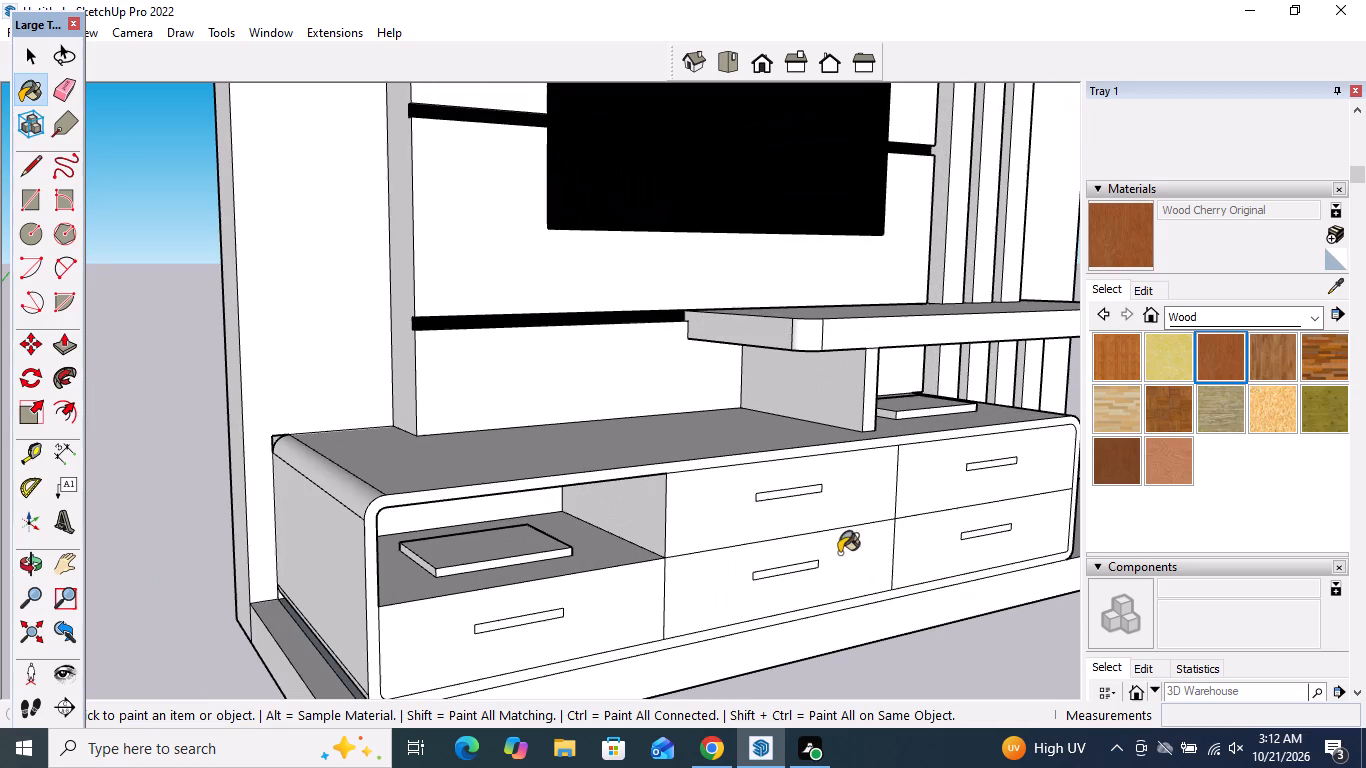
click(739, 526)
click(719, 570)
click(600, 604)
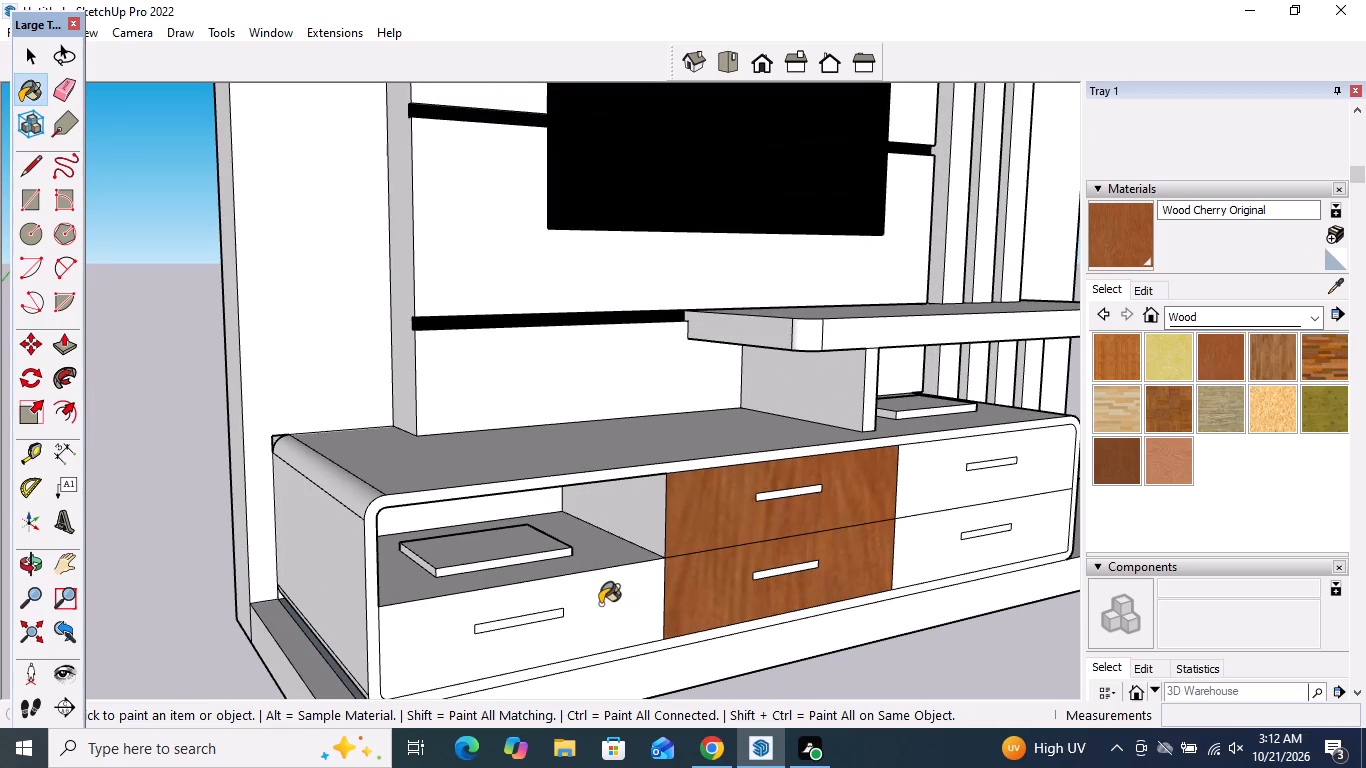
click(926, 533)
click(935, 487)
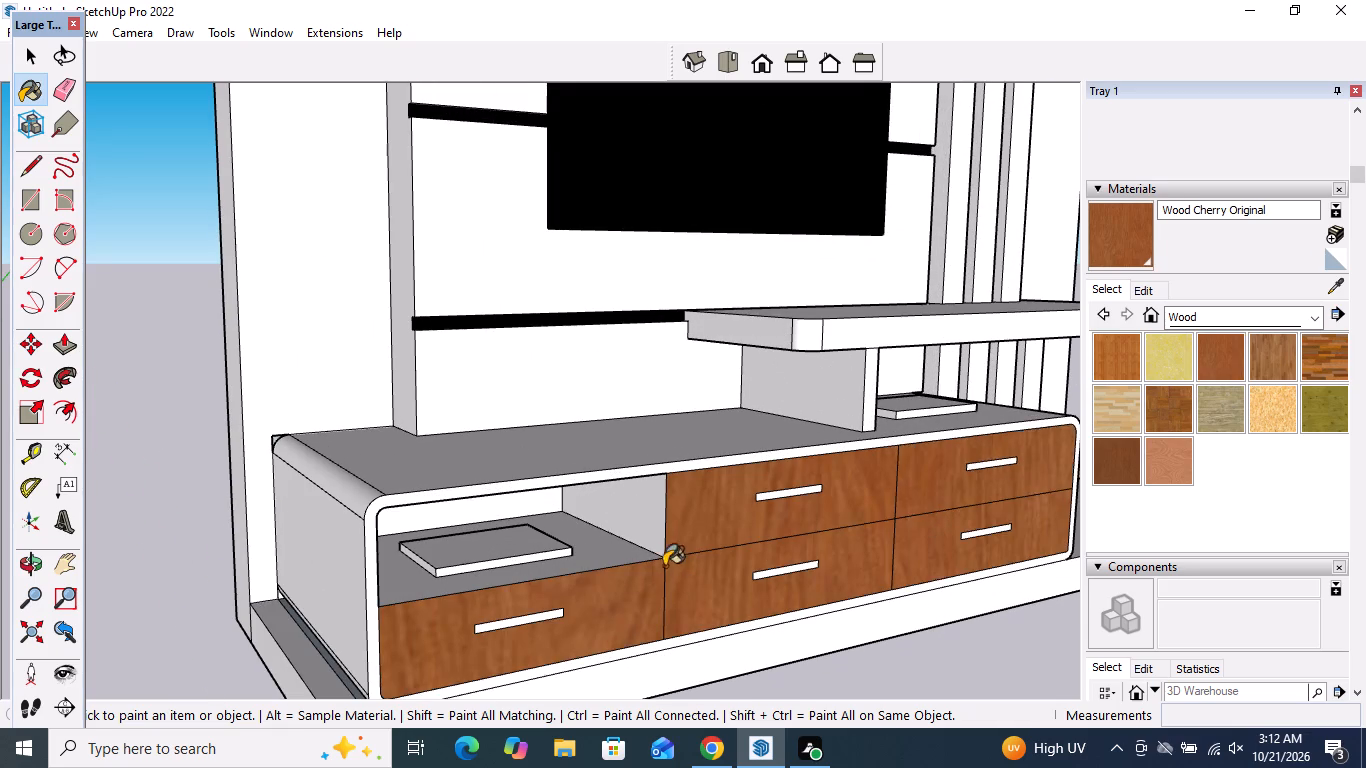
Paint the front faces of the four posts below the lower shelf with Wood Cherry Original.
scroll(604, 602, down, 10)
middle_drag(867, 425, 702, 424)
scroll(932, 560, up, 4)
scroll(850, 512, up, 6)
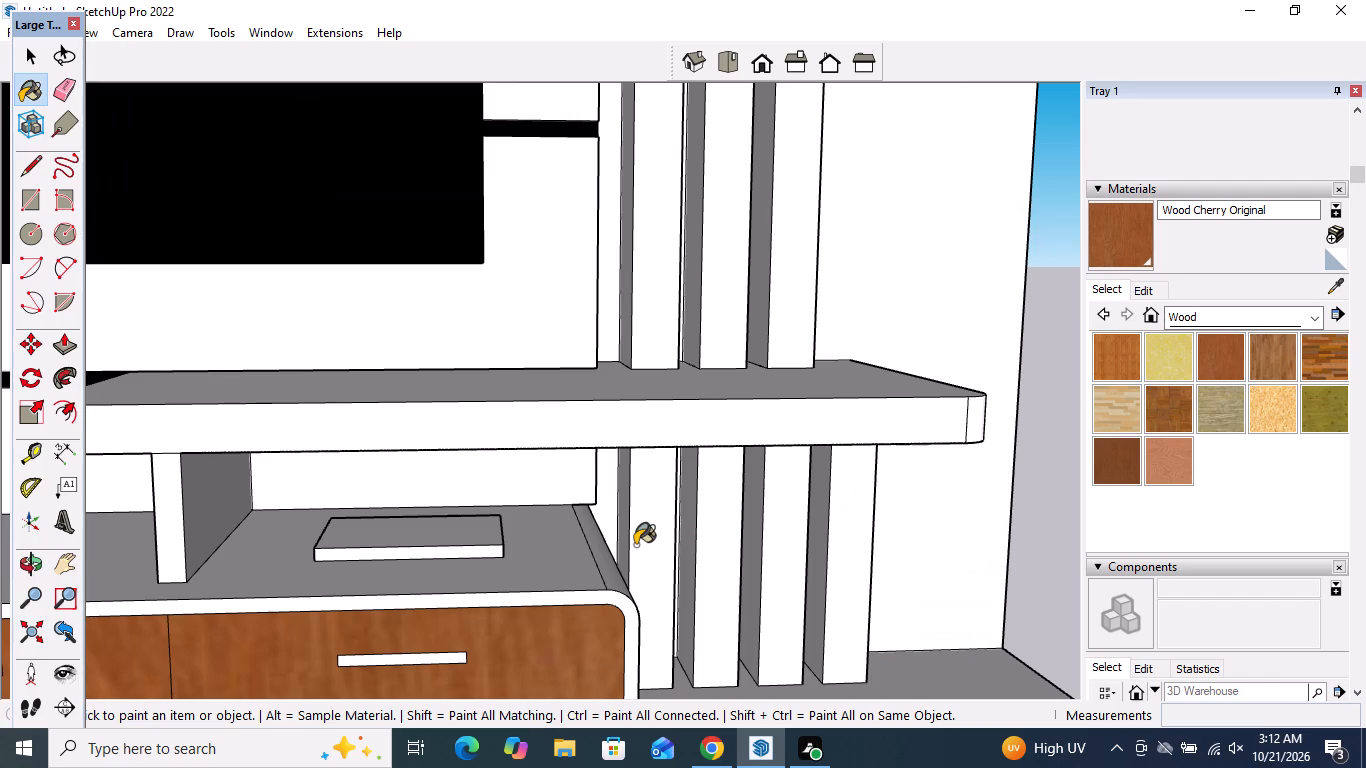
click(635, 543)
click(722, 529)
click(783, 517)
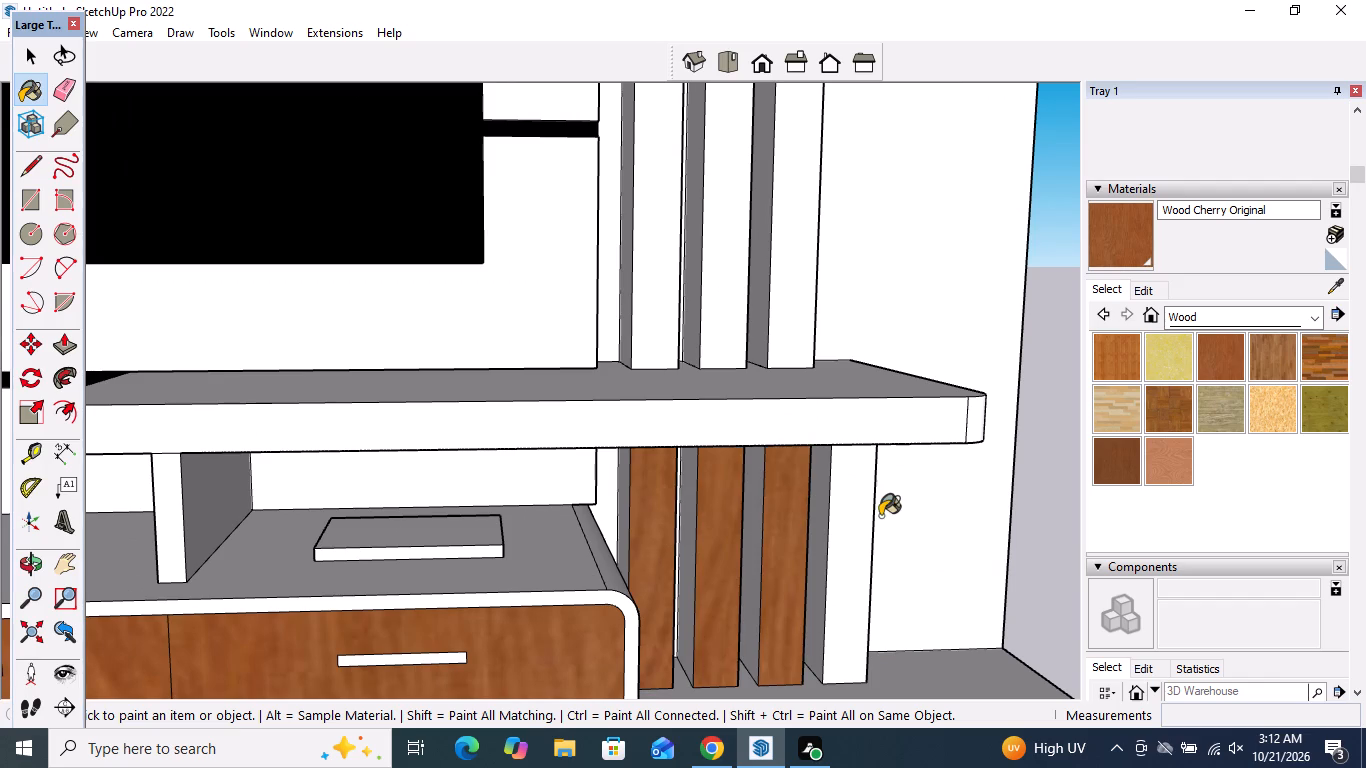
click(865, 511)
Paint the cabinet-facing side faces of the four posts below the lower shelf with Wood Cherry Original.
scroll(580, 536, up, 4)
middle_drag(624, 534, 748, 503)
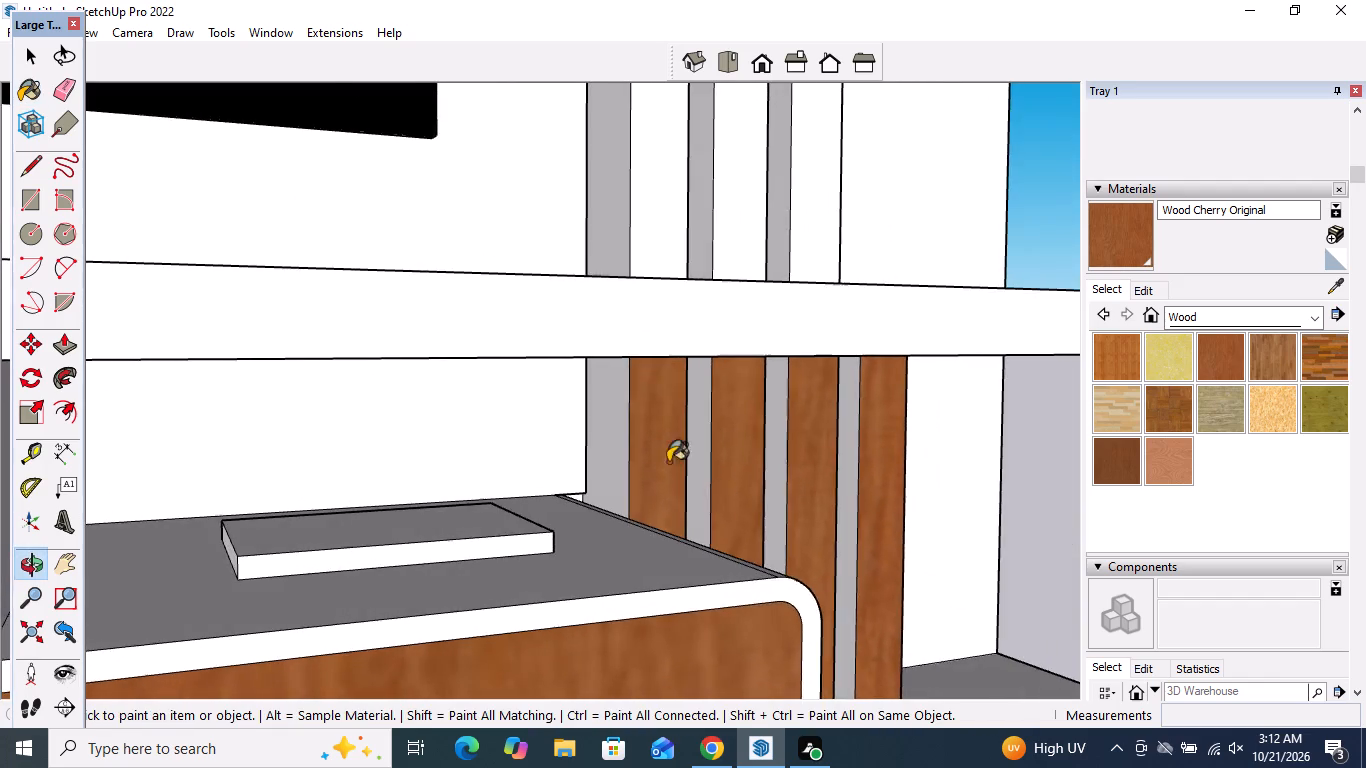
scroll(657, 455, up, 5)
click(600, 457)
click(738, 465)
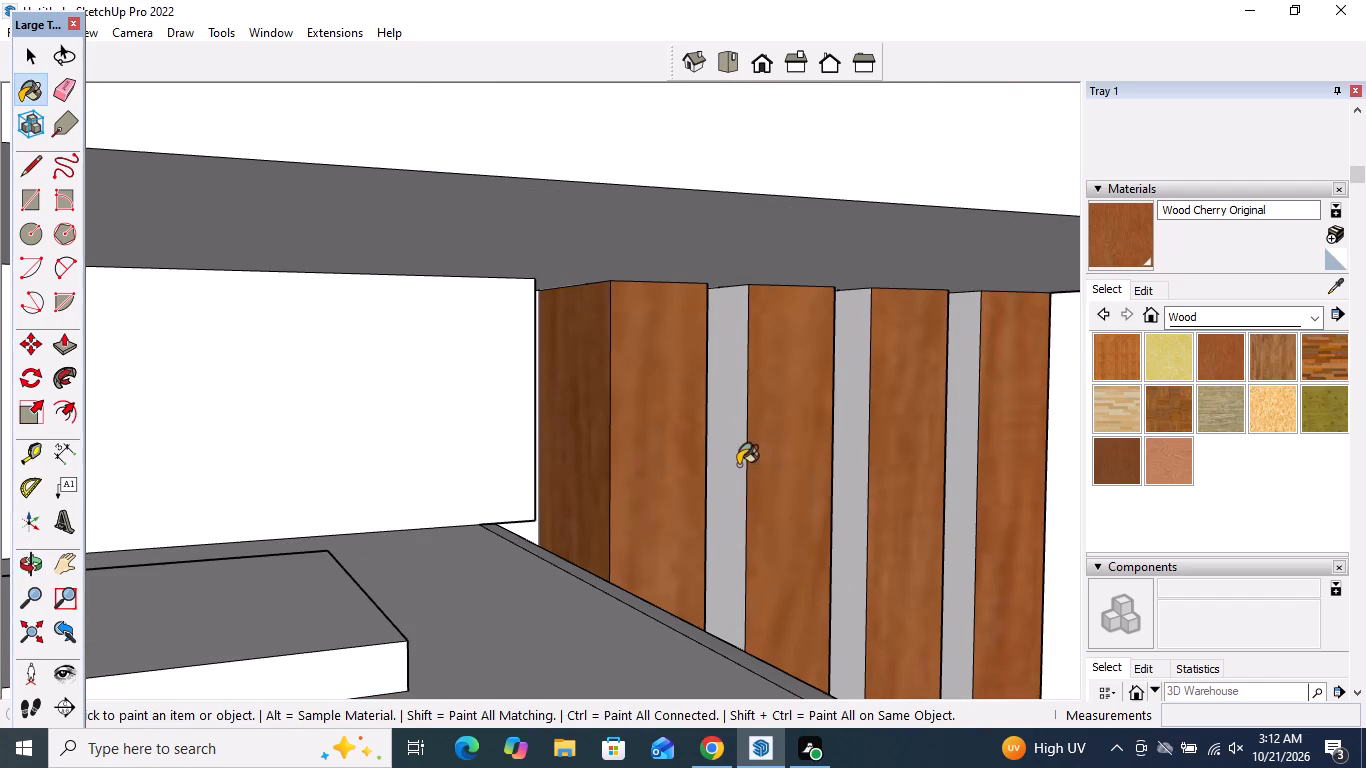
drag(847, 485, 861, 488)
click(960, 486)
Paint the opposite side faces of the four posts below the lower shelf, facing away from the cabinet, with Wood Cherry Original.
scroll(692, 486, down, 3)
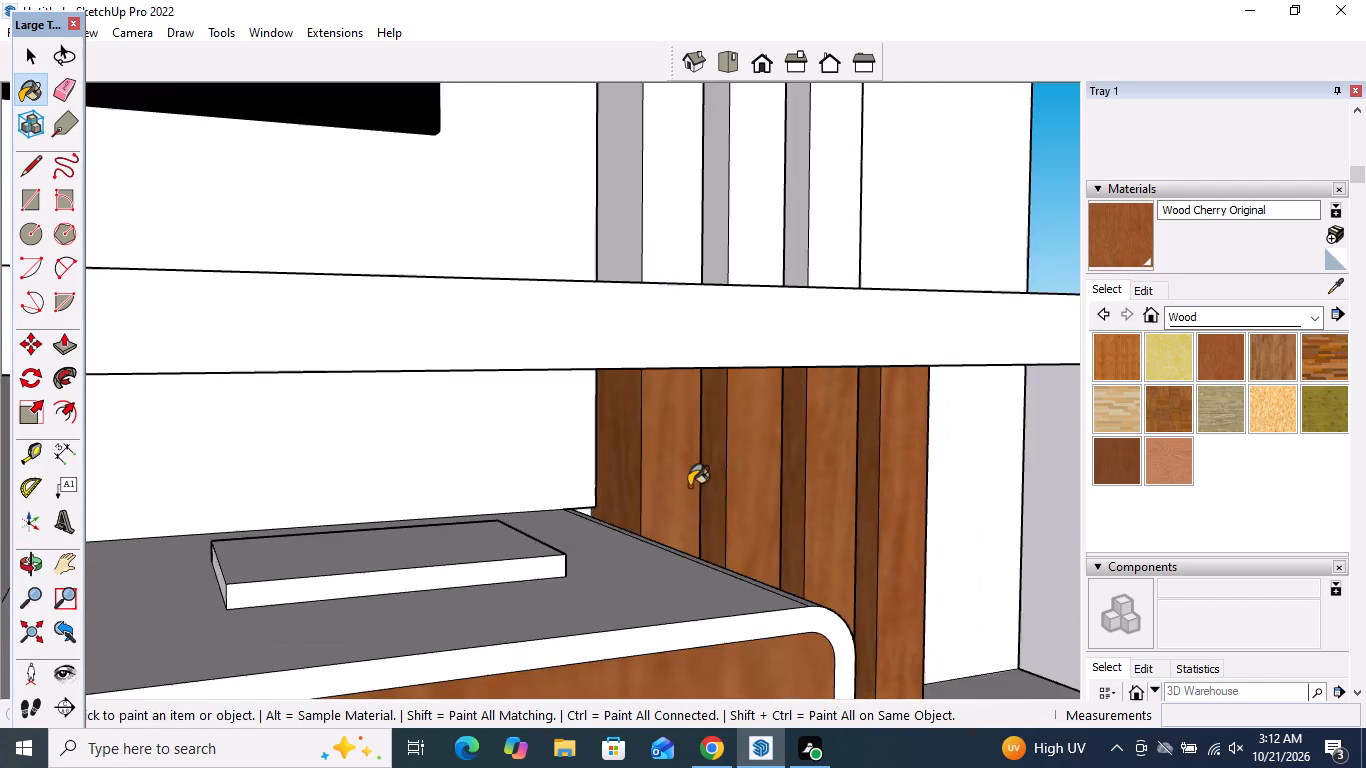
scroll(689, 486, down, 8)
middle_drag(751, 494, 282, 469)
scroll(1013, 622, up, 3)
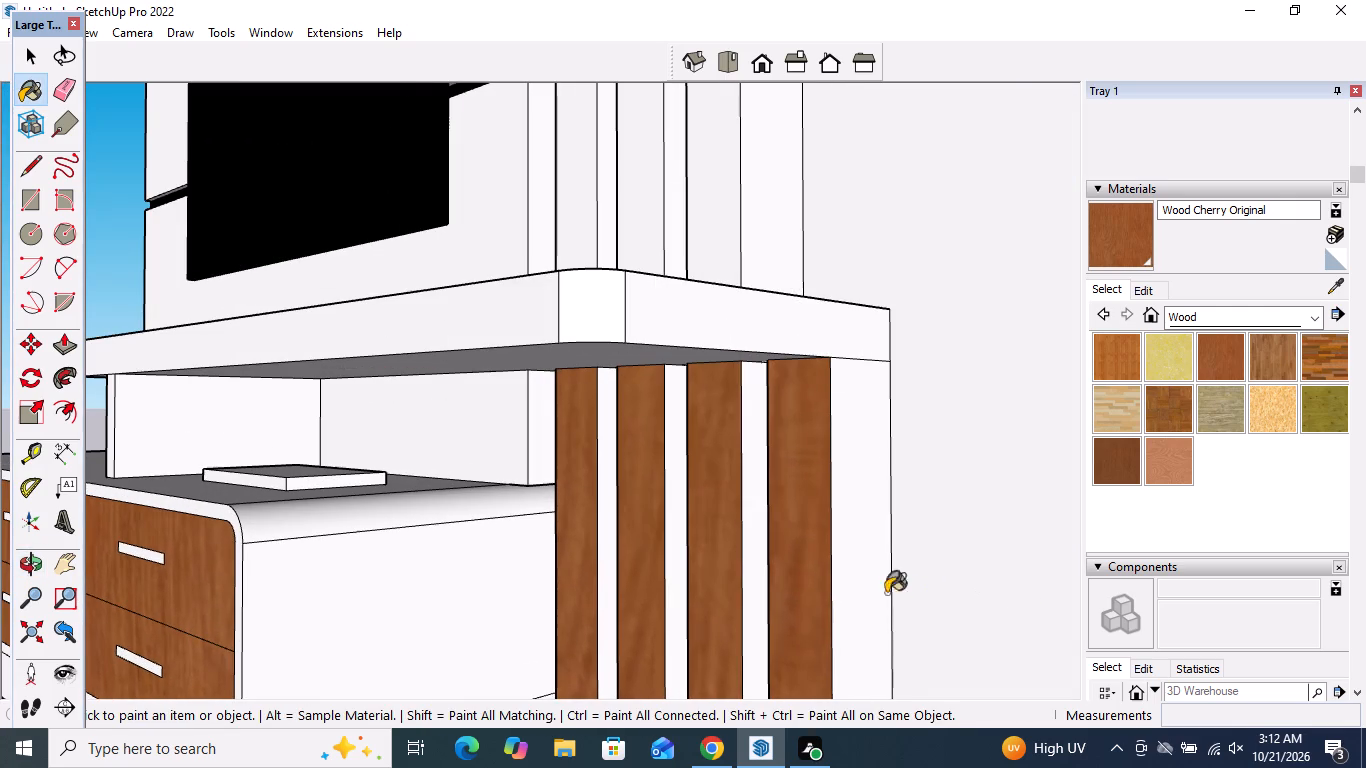
click(858, 553)
click(753, 539)
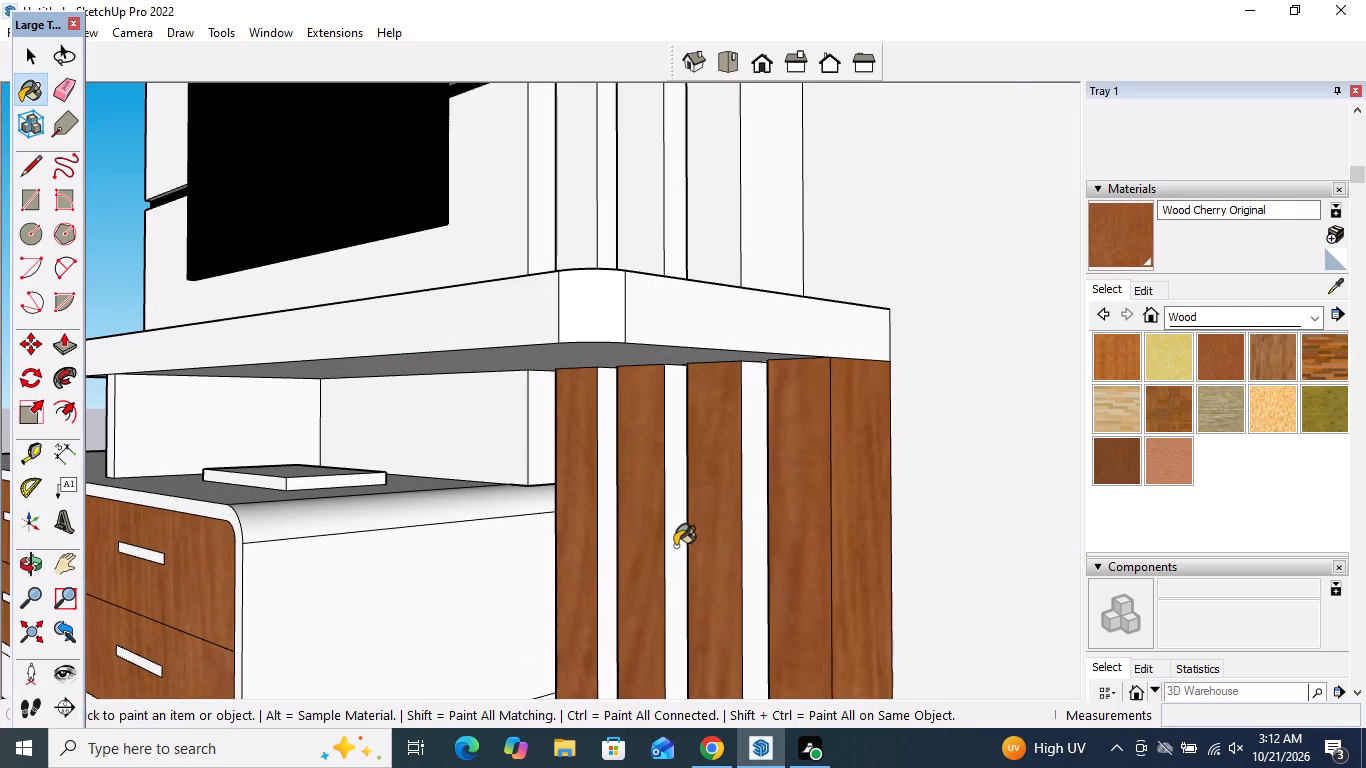
click(674, 544)
click(603, 539)
Paint the fronts and outward-facing sides of the three posts between the two shelves with Wood Cherry Original.
scroll(686, 550, down, 5)
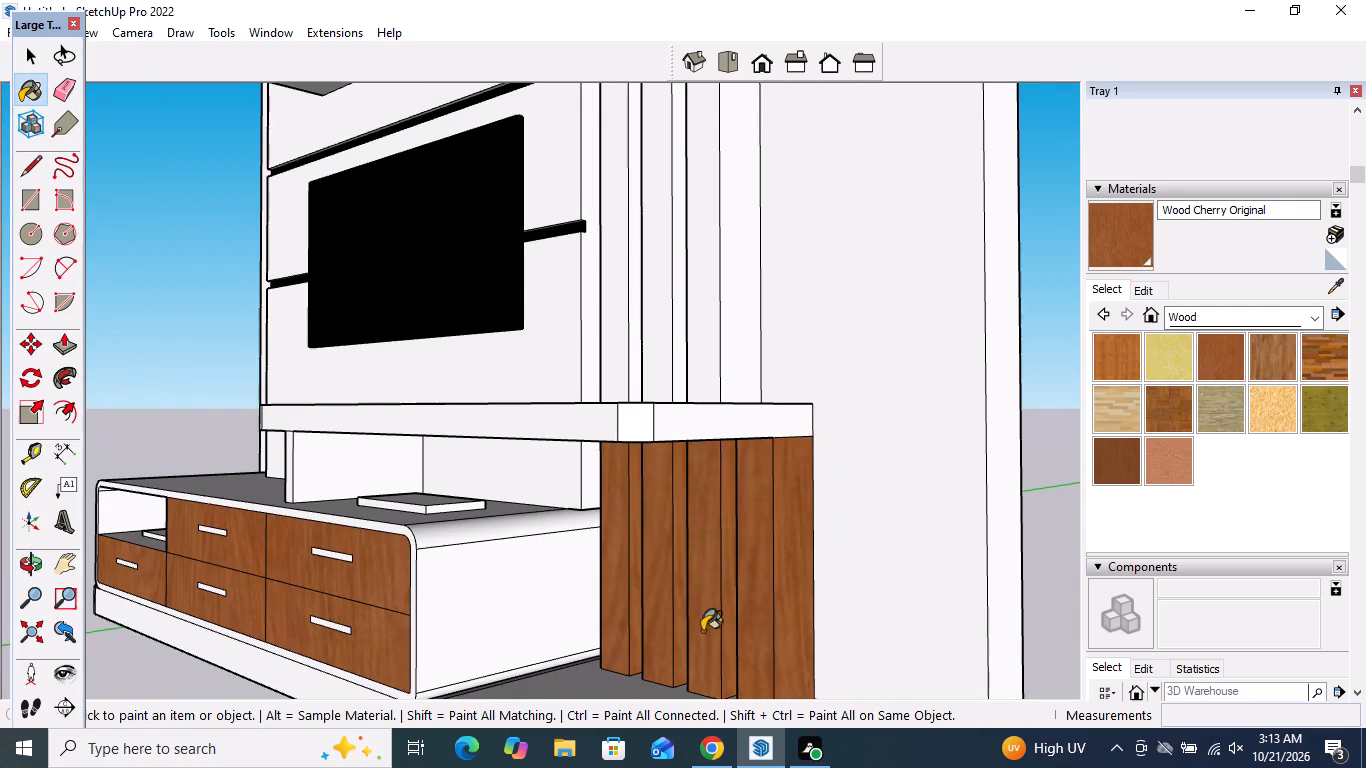
middle_drag(703, 317, 733, 459)
scroll(760, 377, up, 4)
click(760, 377)
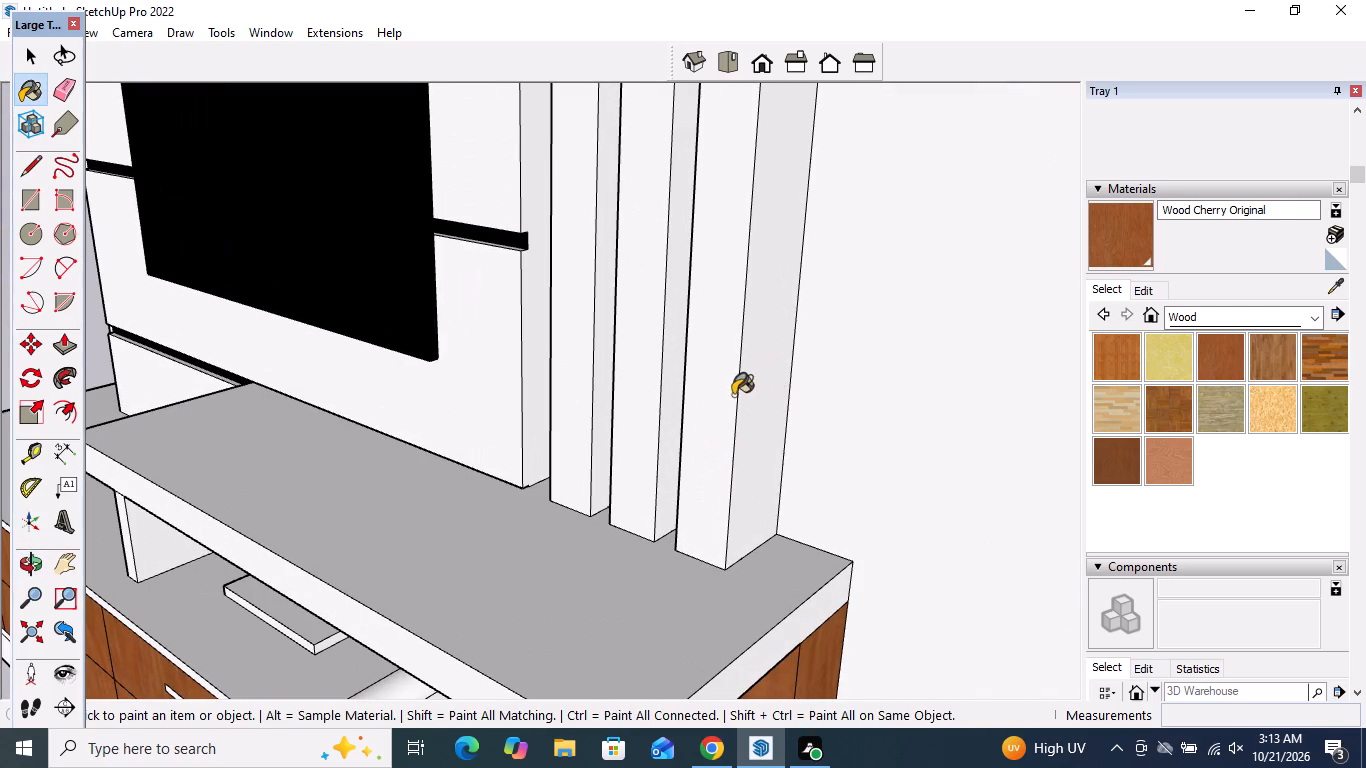
drag(720, 395, 703, 398)
click(675, 396)
drag(649, 393, 639, 392)
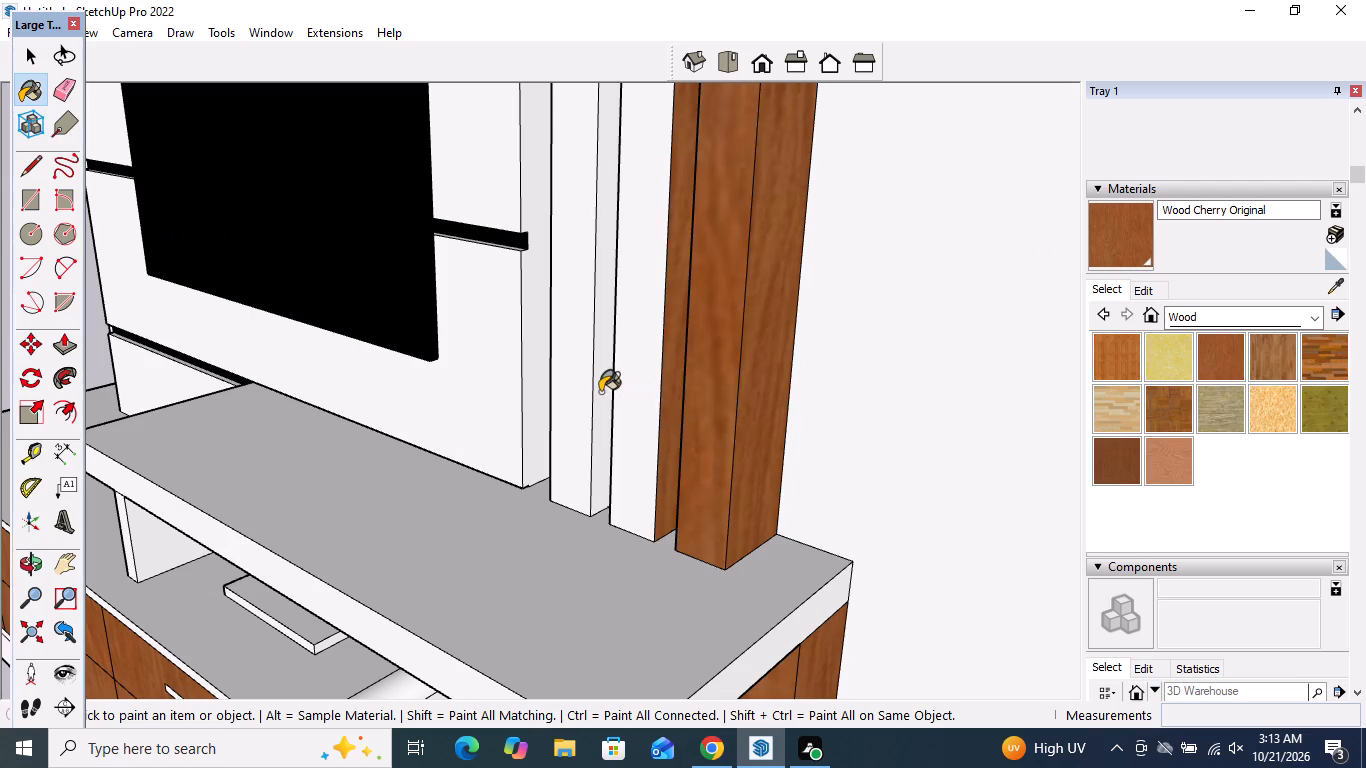
click(600, 391)
click(572, 392)
Paint the TV-facing side faces of the three posts between the two shelves with Wood Cherry Original.
middle_drag(574, 403, 1063, 463)
scroll(804, 281, up, 3)
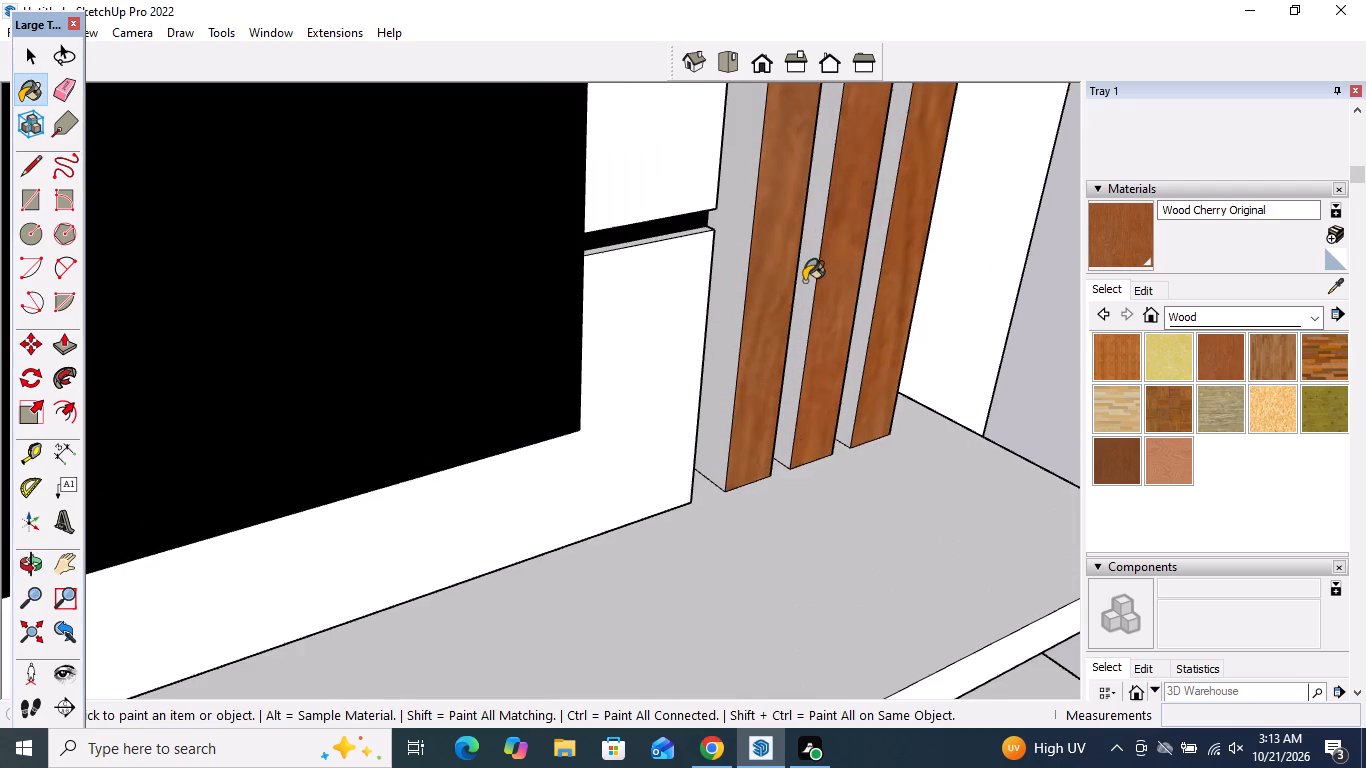
scroll(804, 281, up, 4)
click(705, 345)
click(809, 312)
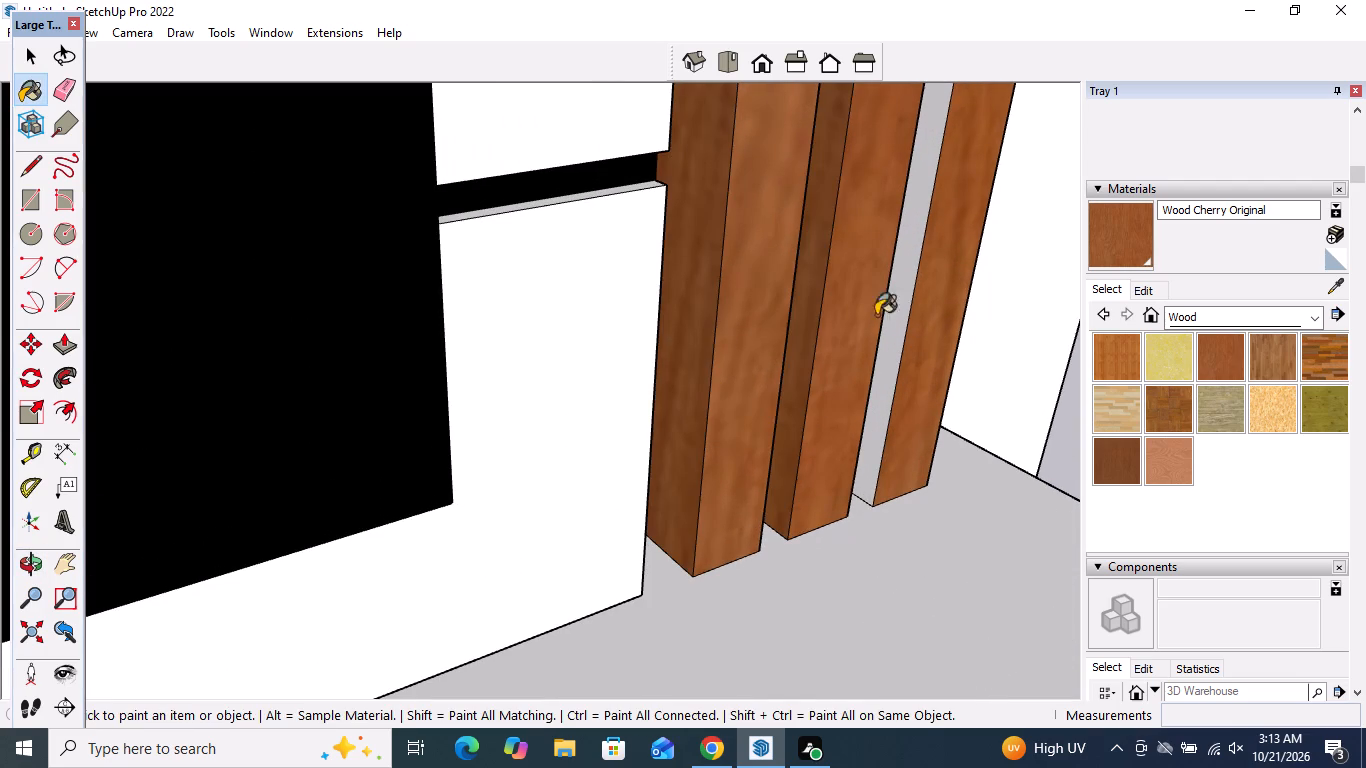
click(902, 308)
Paint the fronts and panel-facing sides of the three posts above the upper shelf with Wood Cherry Original.
scroll(799, 506, down, 5)
scroll(715, 616, down, 12)
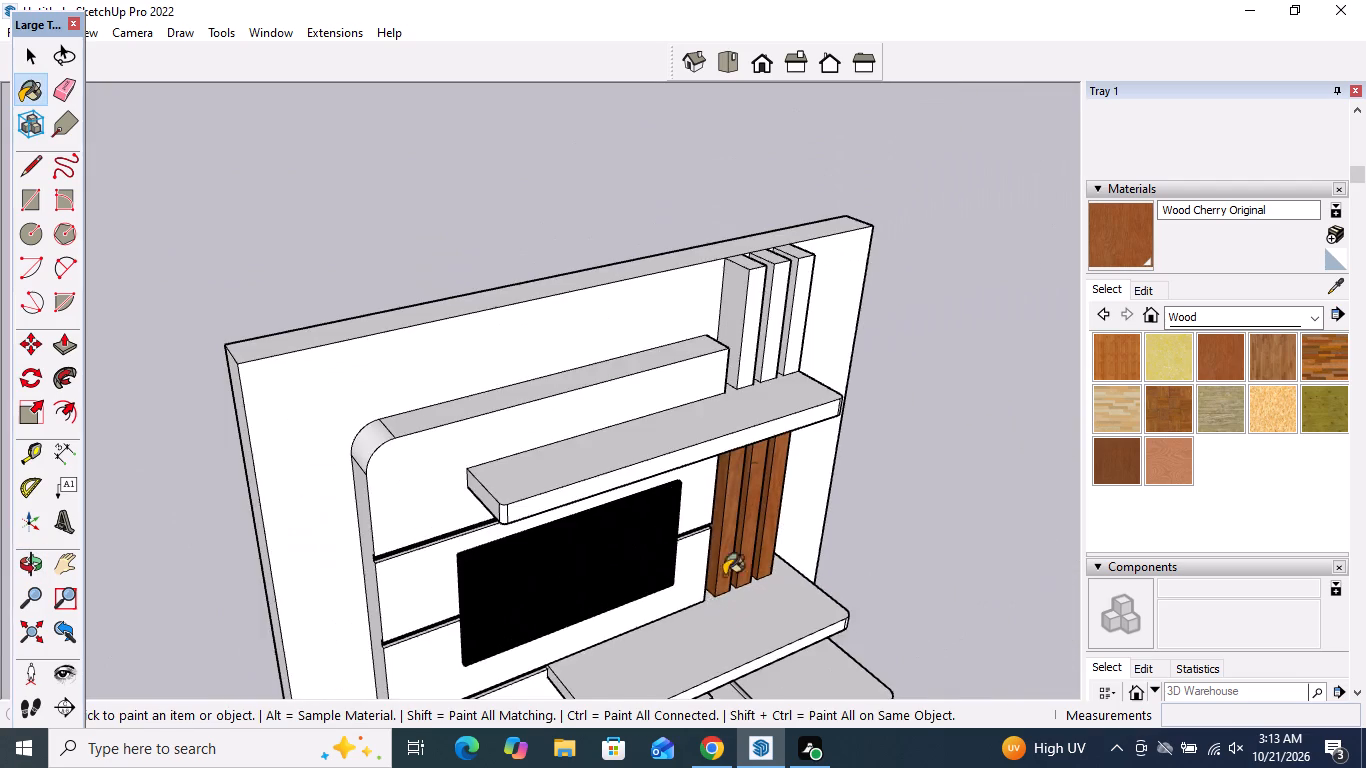
scroll(763, 288, up, 9)
click(708, 333)
click(741, 320)
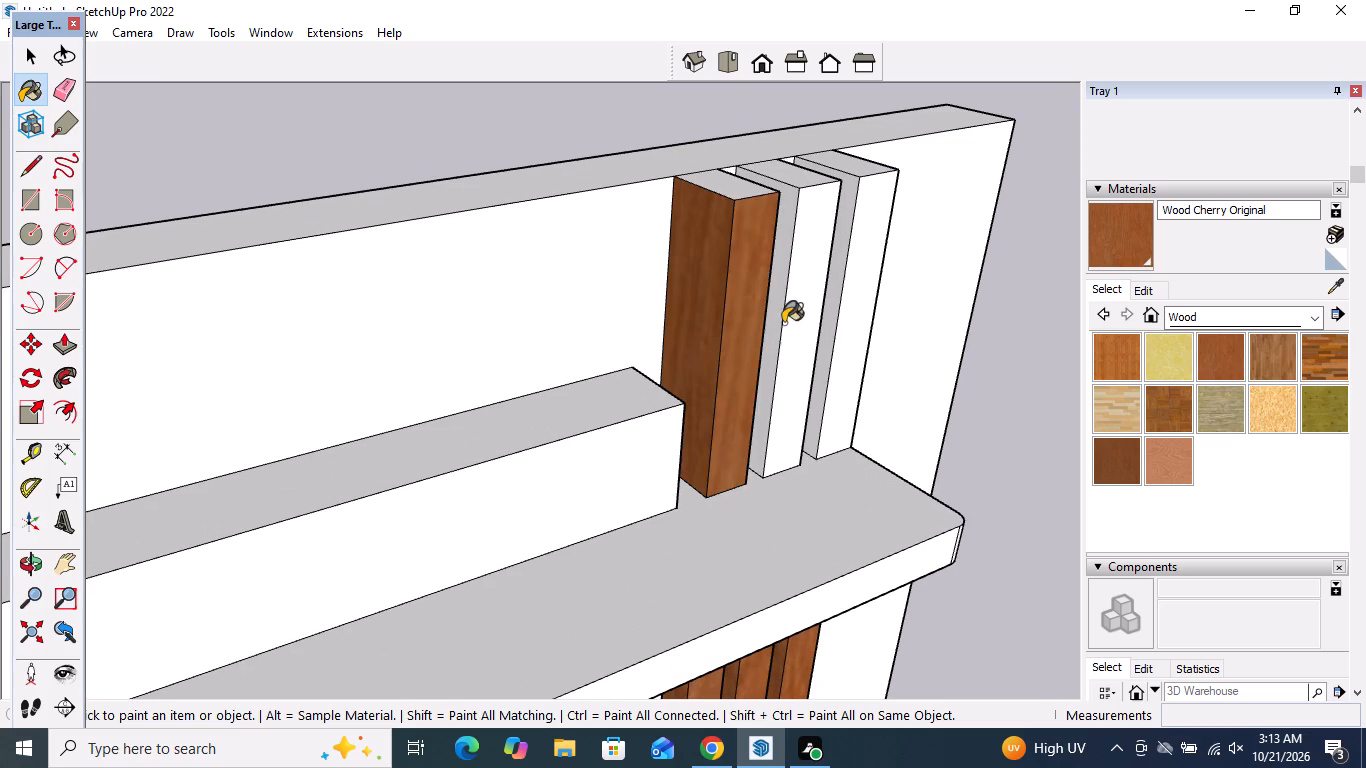
click(782, 298)
click(799, 296)
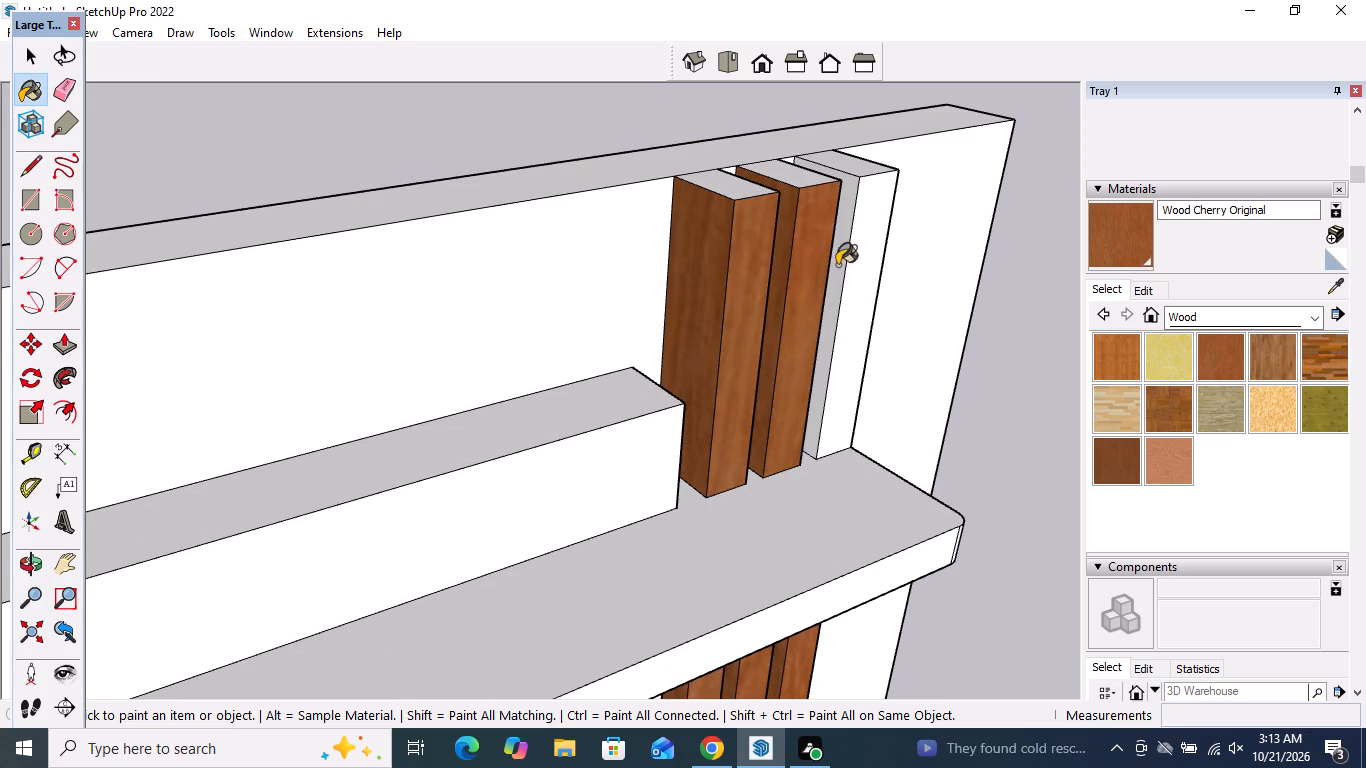
click(837, 265)
click(865, 264)
Paint the top faces of the three posts above the upper shelf with Wood Cherry Original.
middle_drag(871, 269, 824, 371)
drag(747, 249, 773, 234)
click(807, 214)
click(897, 197)
click(733, 258)
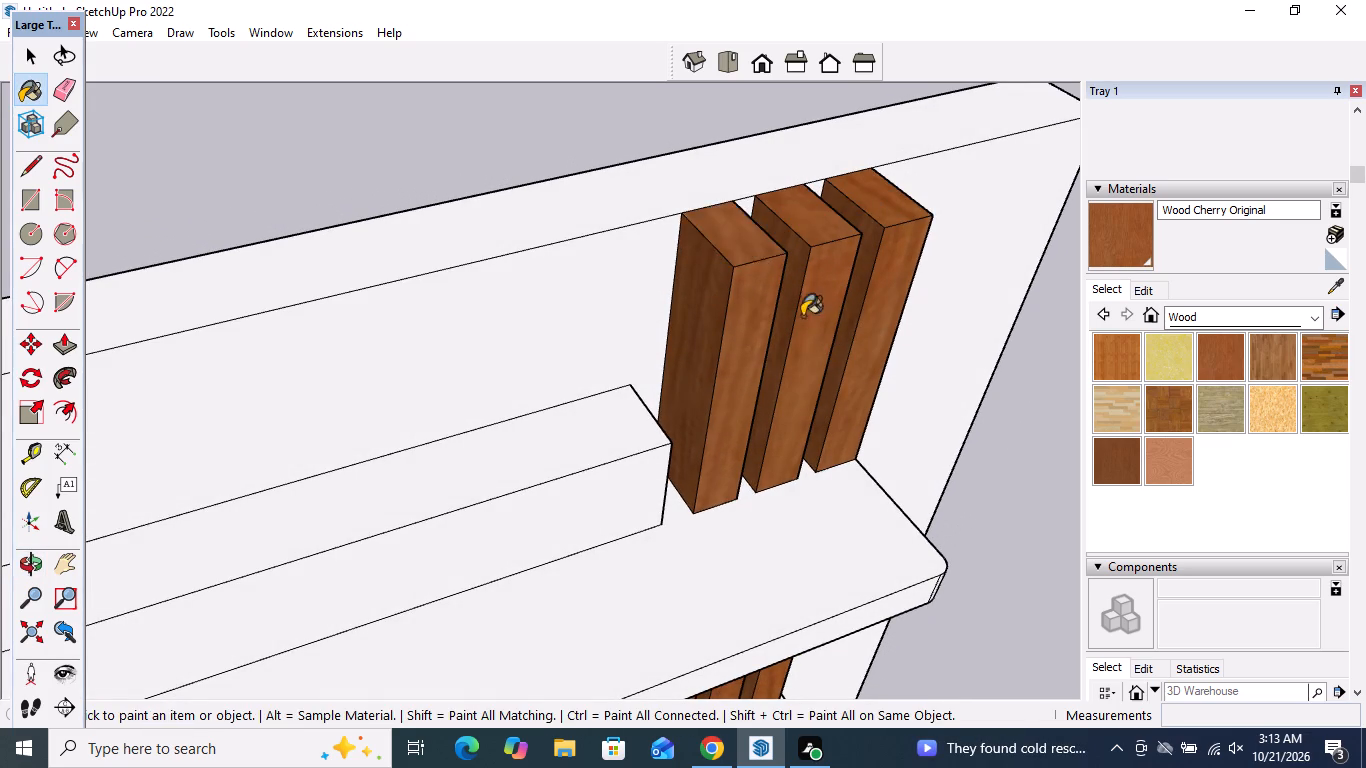
Paint the remaining unpainted side faces of the posts above the upper shelf with Wood Cherry Original.
scroll(797, 341, down, 6)
middle_drag(928, 408, 445, 323)
scroll(544, 400, up, 8)
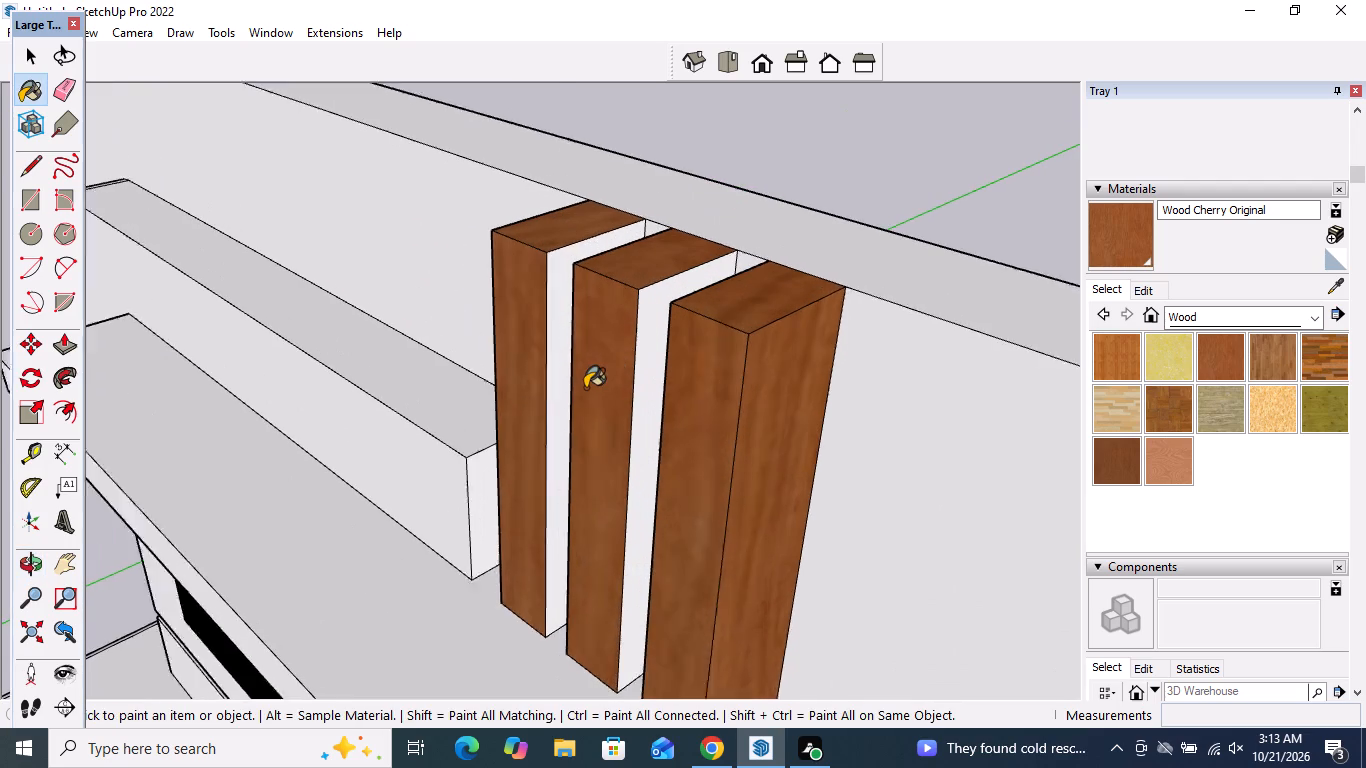
scroll(585, 388, up, 1)
click(557, 395)
click(667, 396)
scroll(679, 279, down, 6)
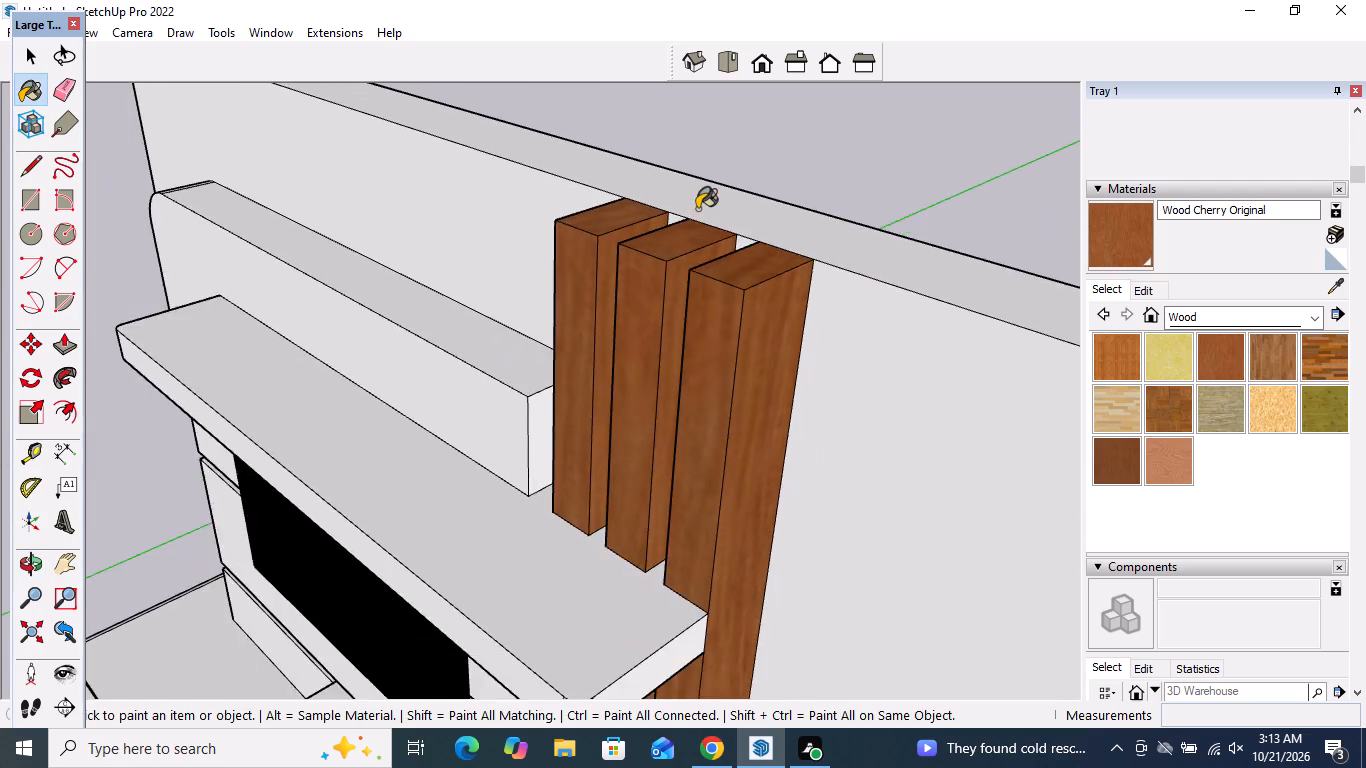
scroll(697, 209, down, 15)
middle_drag(694, 366, 958, 294)
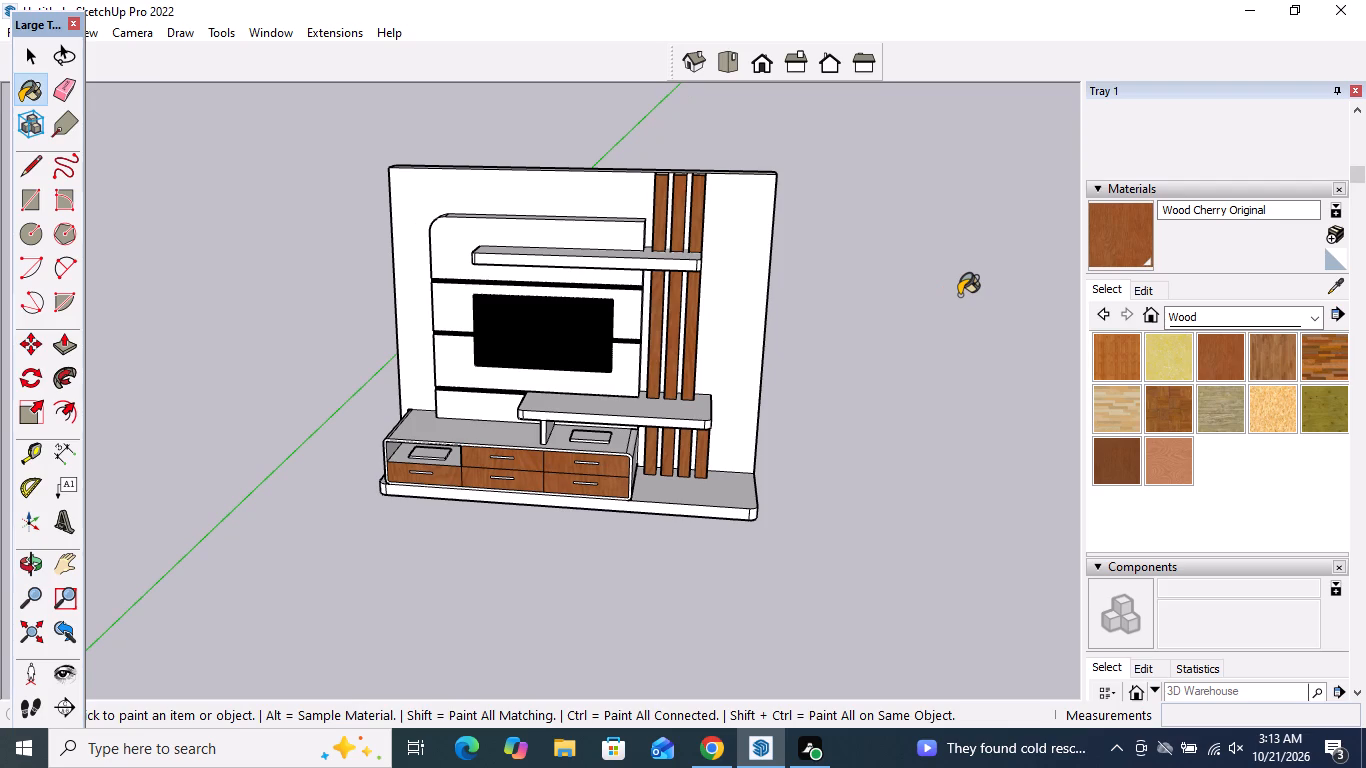
key(space)
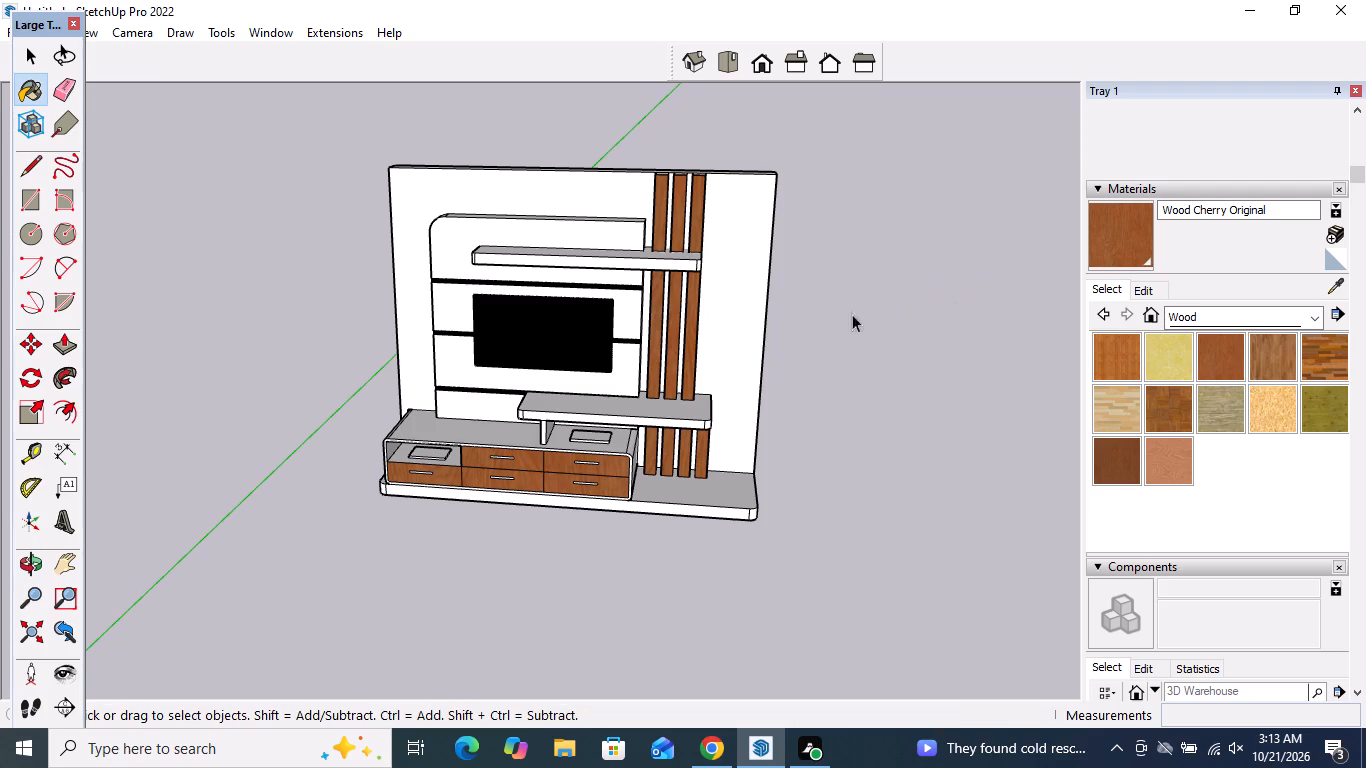
Paint the top, front and outer side of the flat box in the cabinet's open compartment with black Color M09.
middle_drag(598, 345, 888, 363)
scroll(423, 472, up, 5)
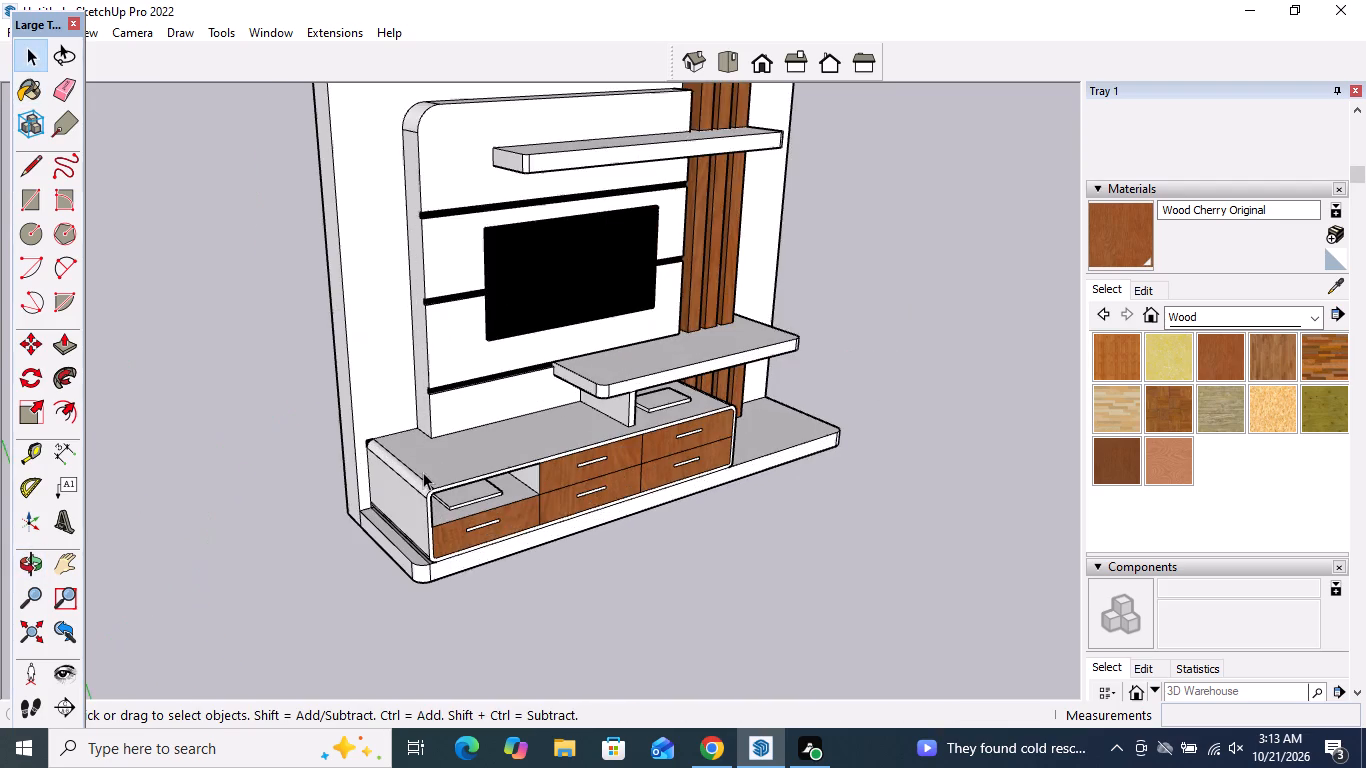
scroll(463, 513, up, 3)
middle_drag(464, 495, 464, 475)
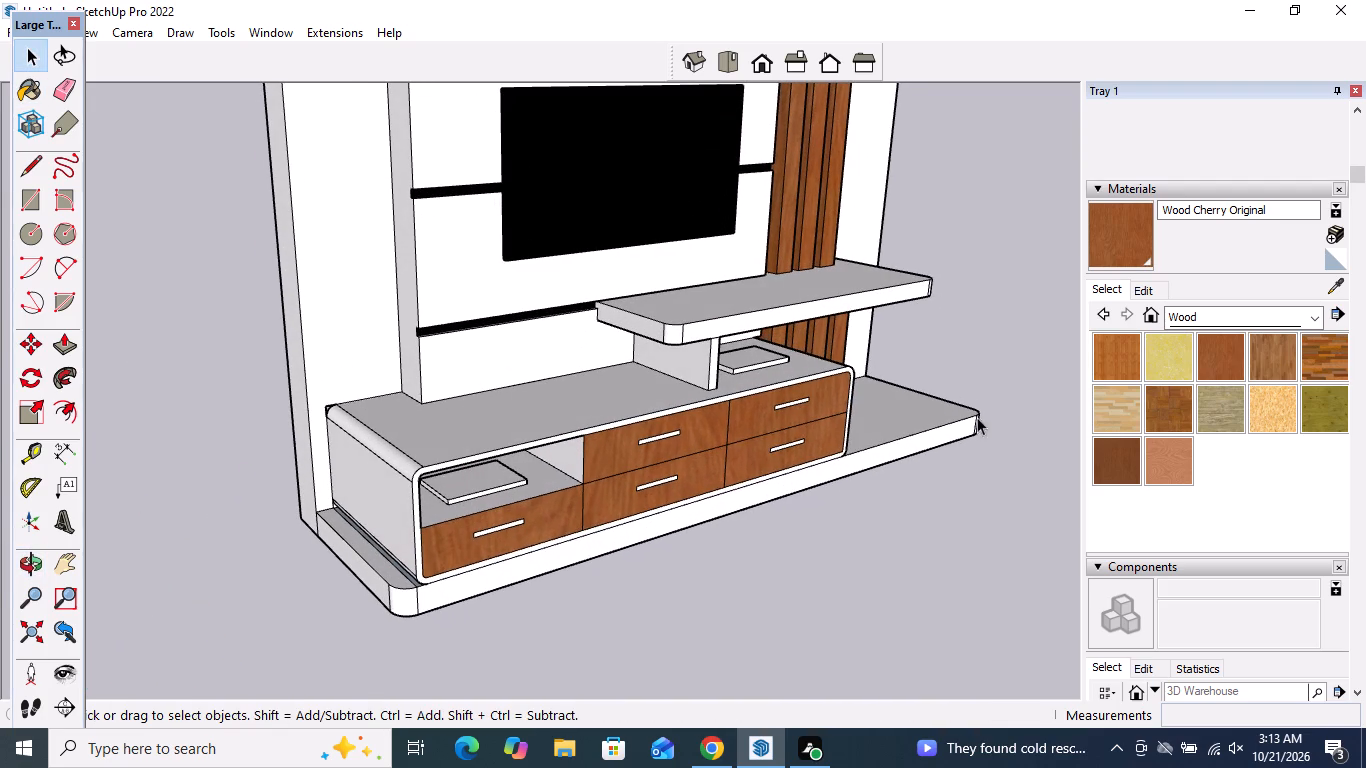
click(1208, 312)
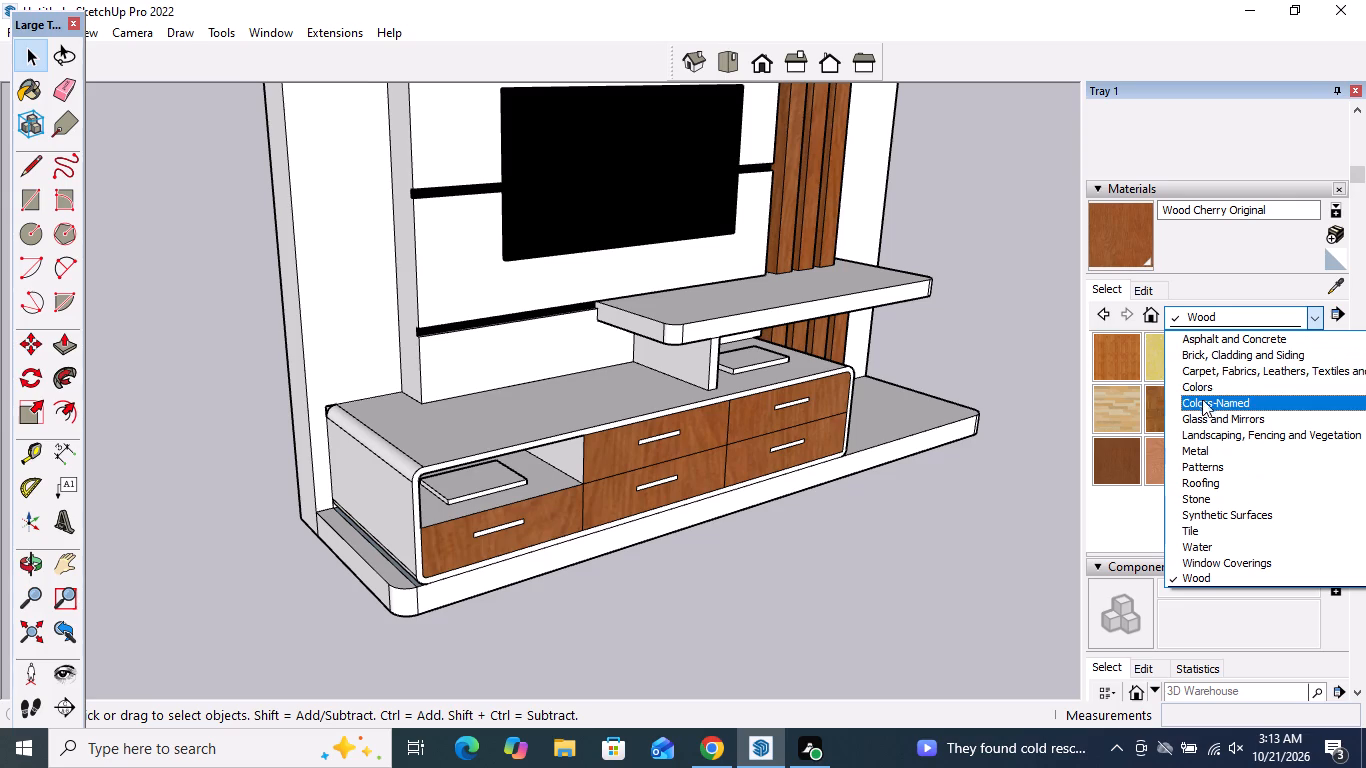
click(1203, 380)
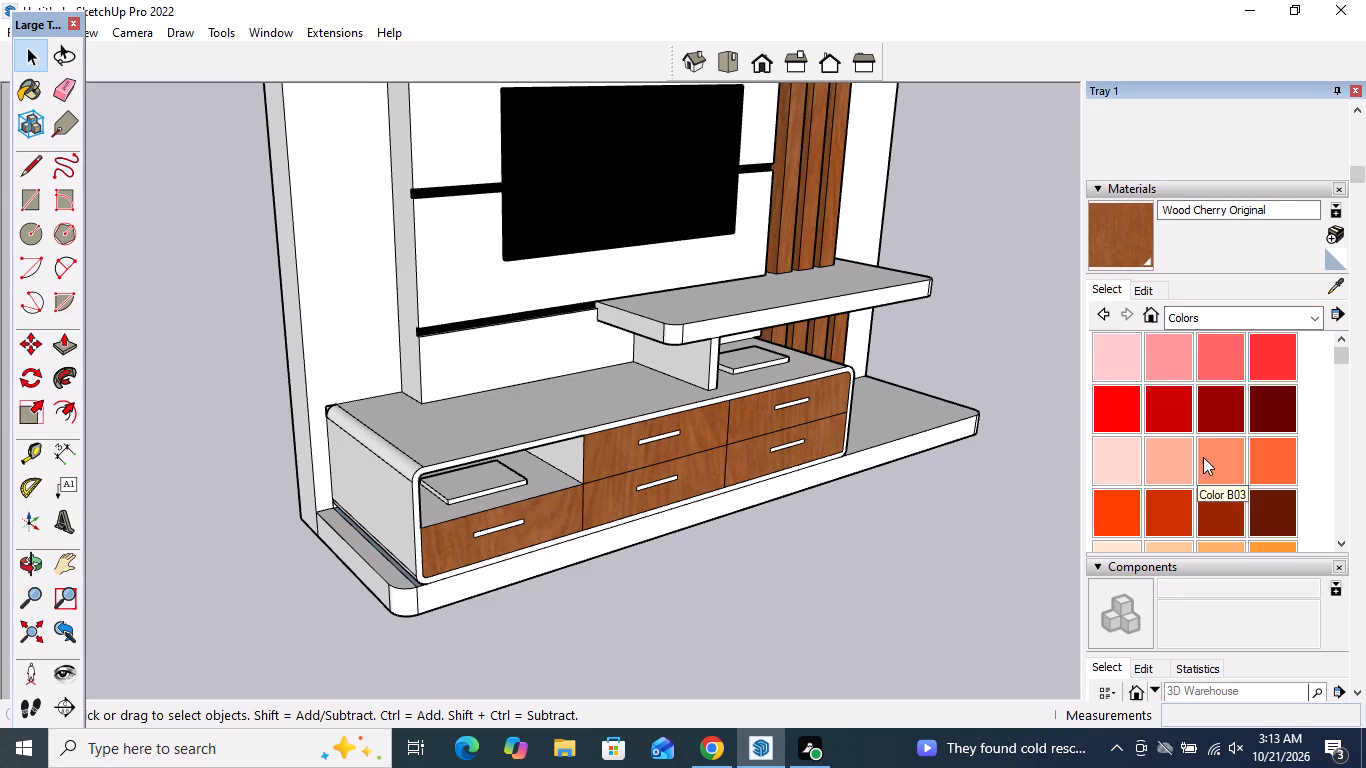
scroll(1203, 457, down, 10)
click(1181, 505)
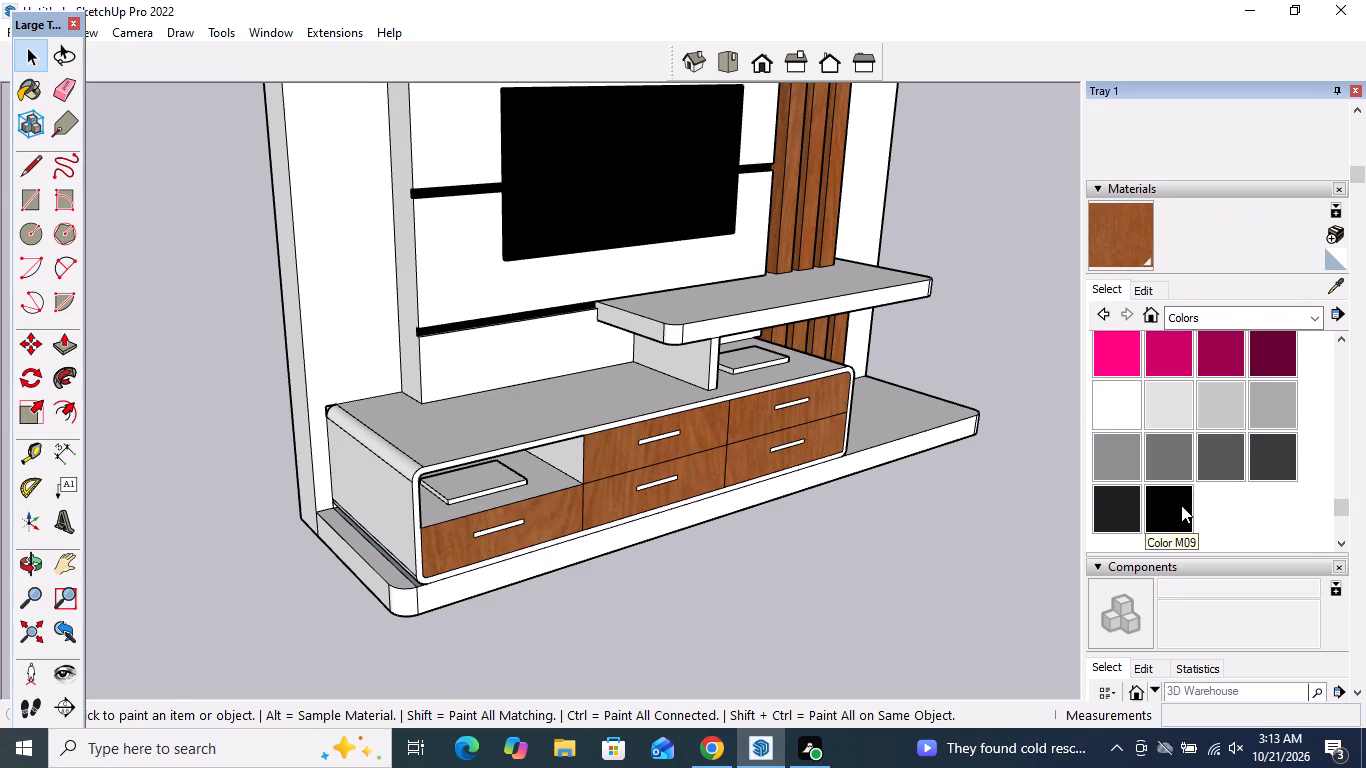
scroll(523, 488, up, 13)
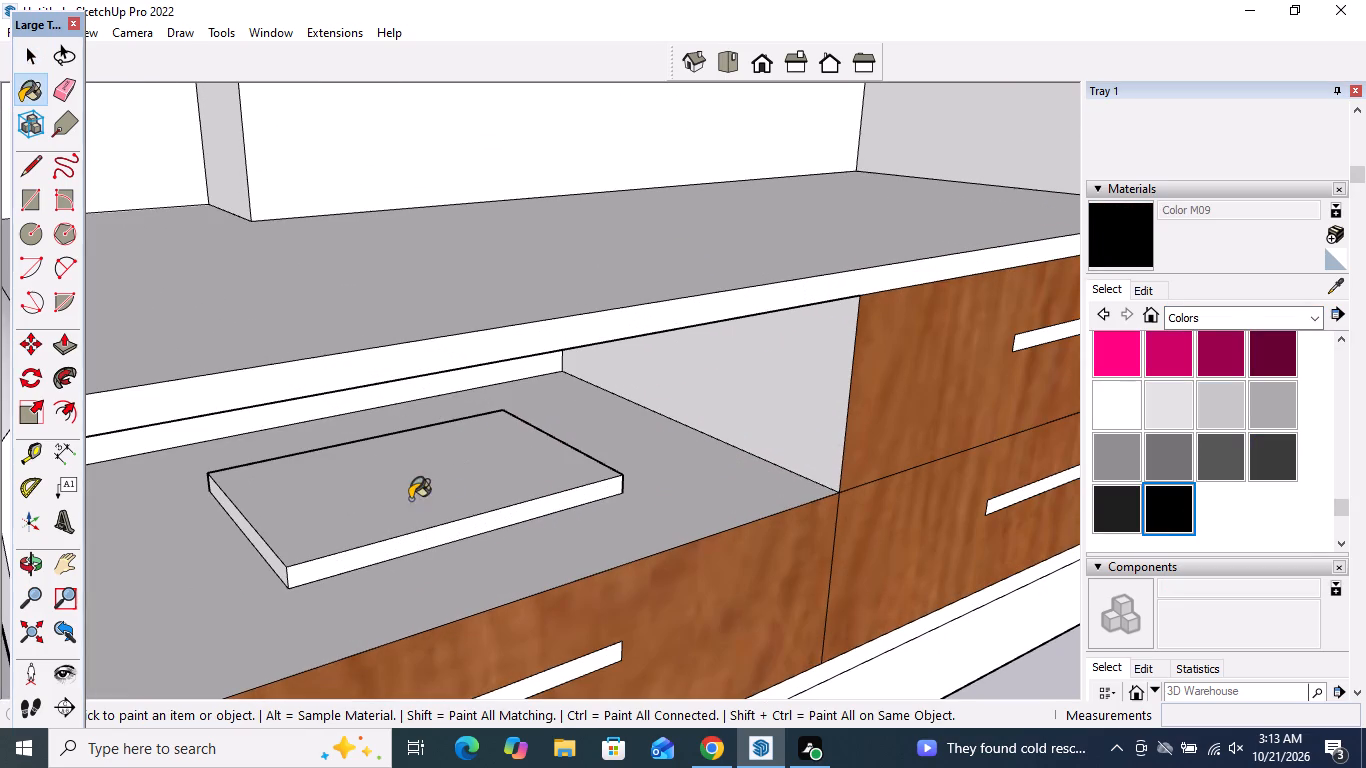
click(399, 502)
click(275, 556)
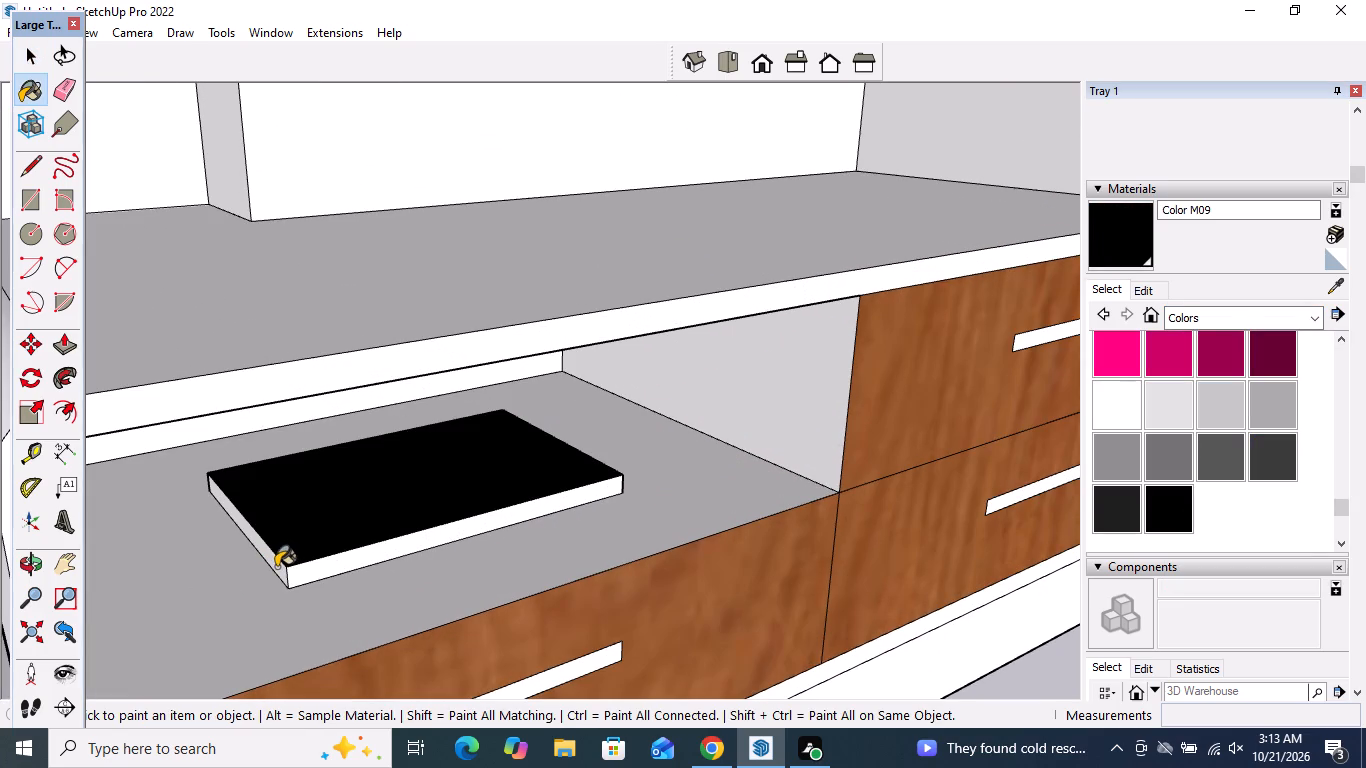
click(276, 567)
click(296, 573)
scroll(497, 512, down, 10)
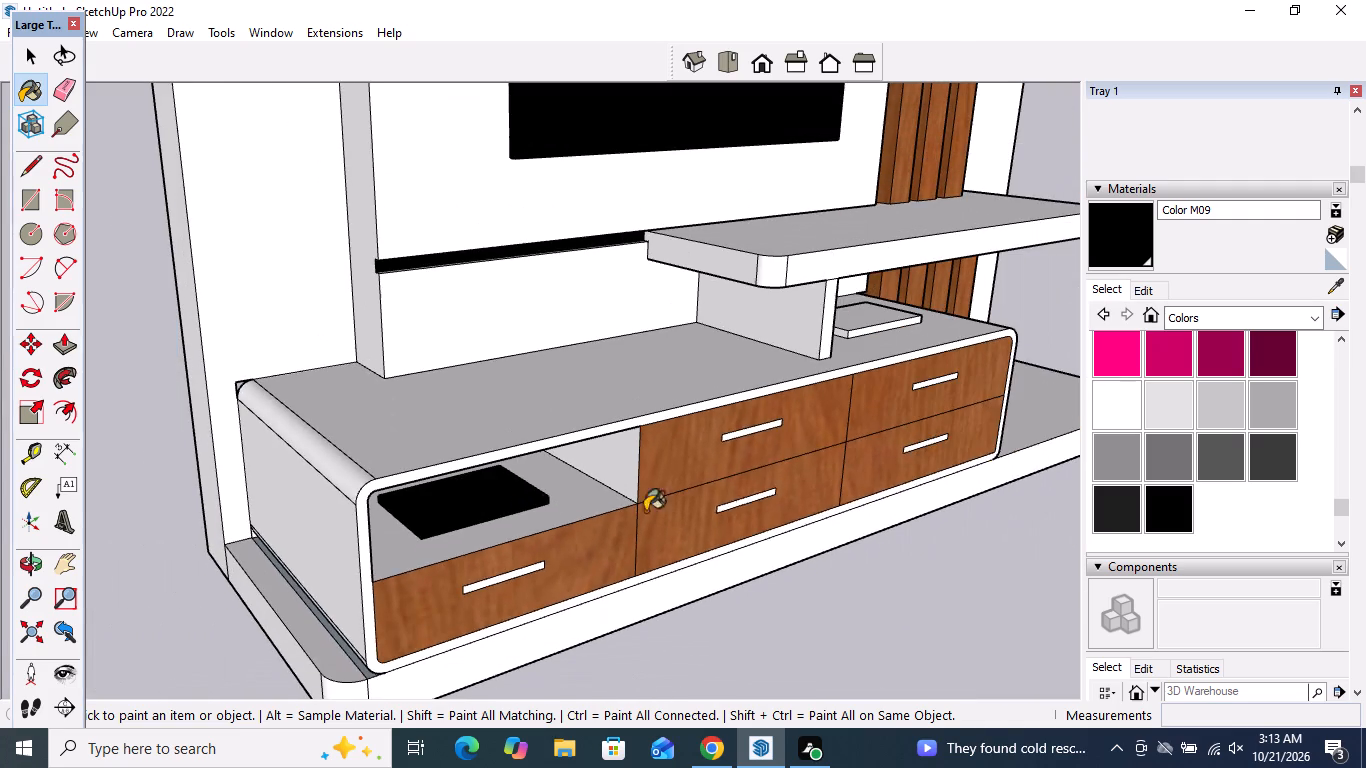
Paint the drawer-facing side of the flat box in the open compartment with Color M09.
middle_drag(755, 479, 266, 489)
scroll(217, 398, up, 5)
scroll(360, 461, up, 2)
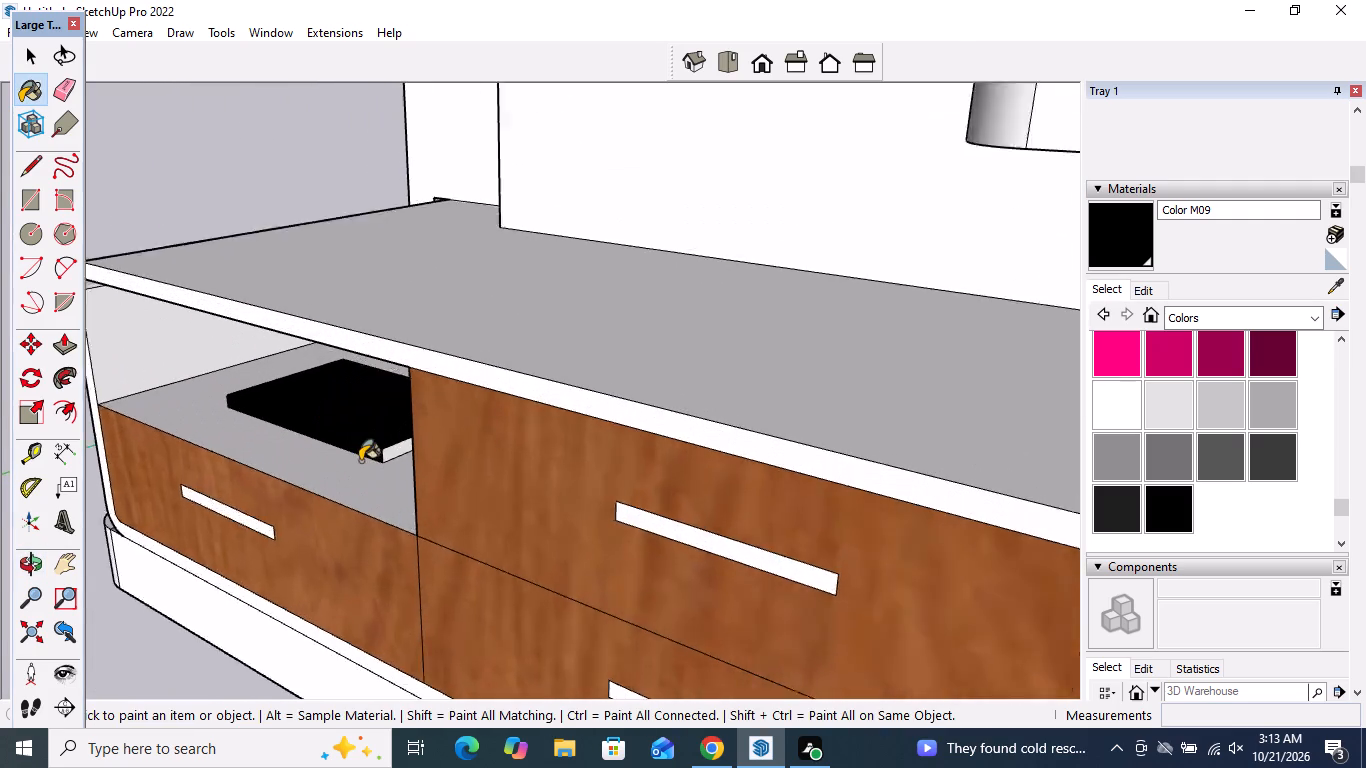
scroll(360, 461, up, 8)
click(384, 442)
scroll(384, 442, down, 8)
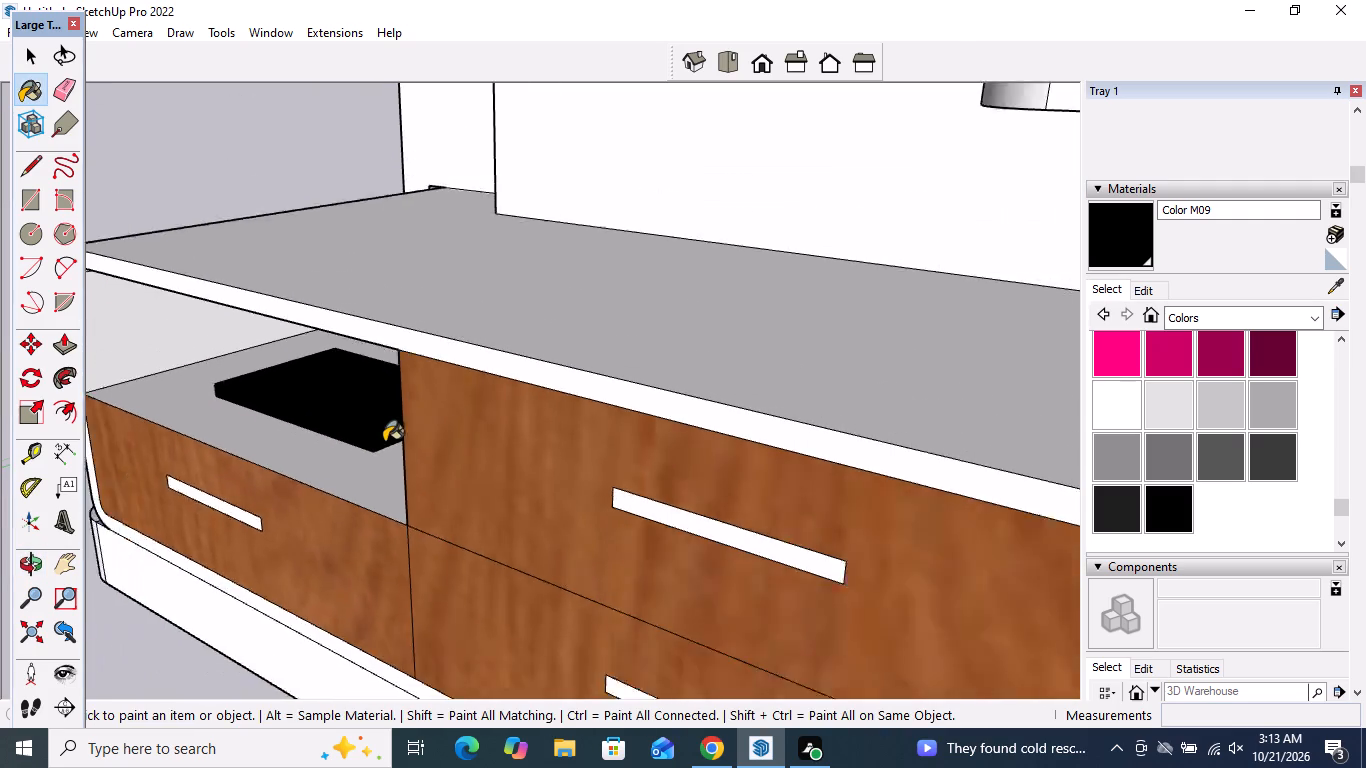
Paint the top, front and both side faces of the flat box on the cabinet top beneath the lower shelf with Color M09.
scroll(384, 442, down, 8)
scroll(742, 446, up, 10)
click(778, 475)
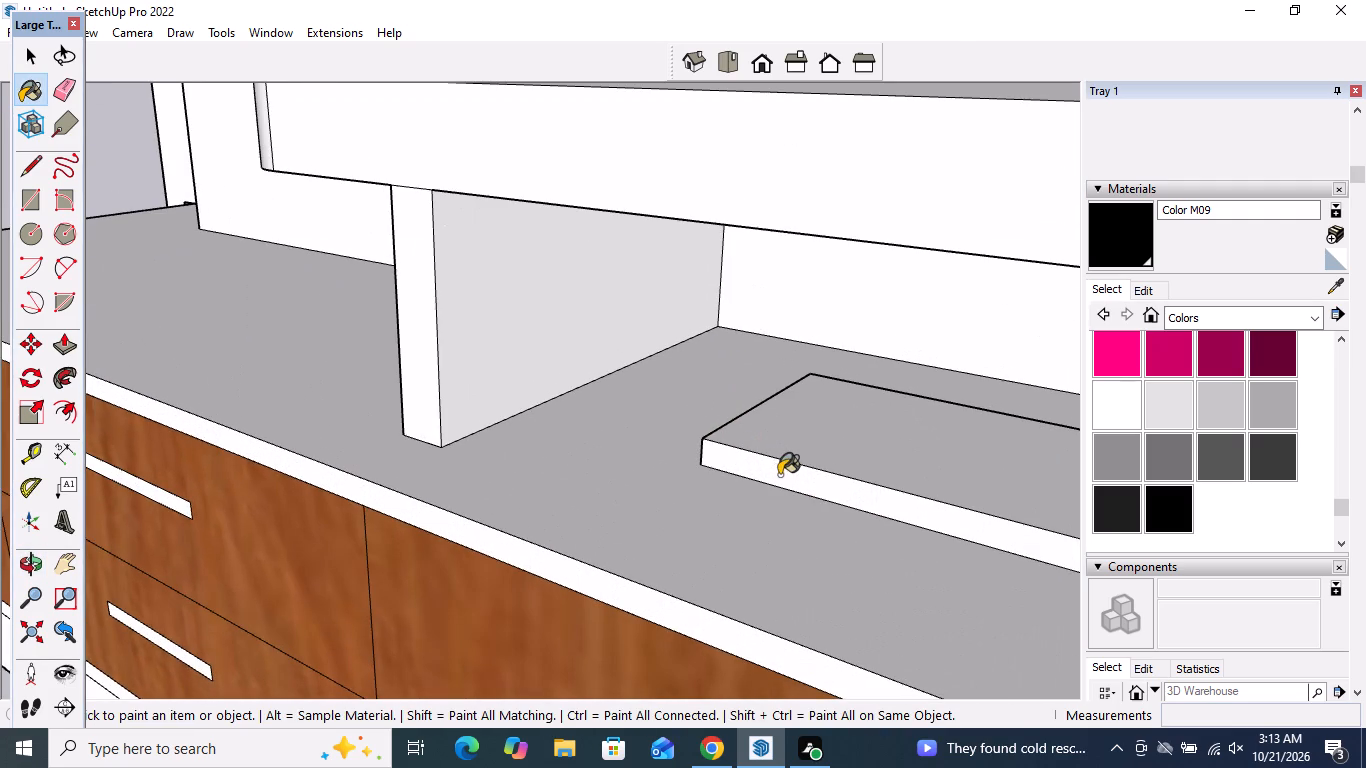
click(787, 448)
middle_drag(727, 482, 1143, 476)
scroll(815, 356, up, 3)
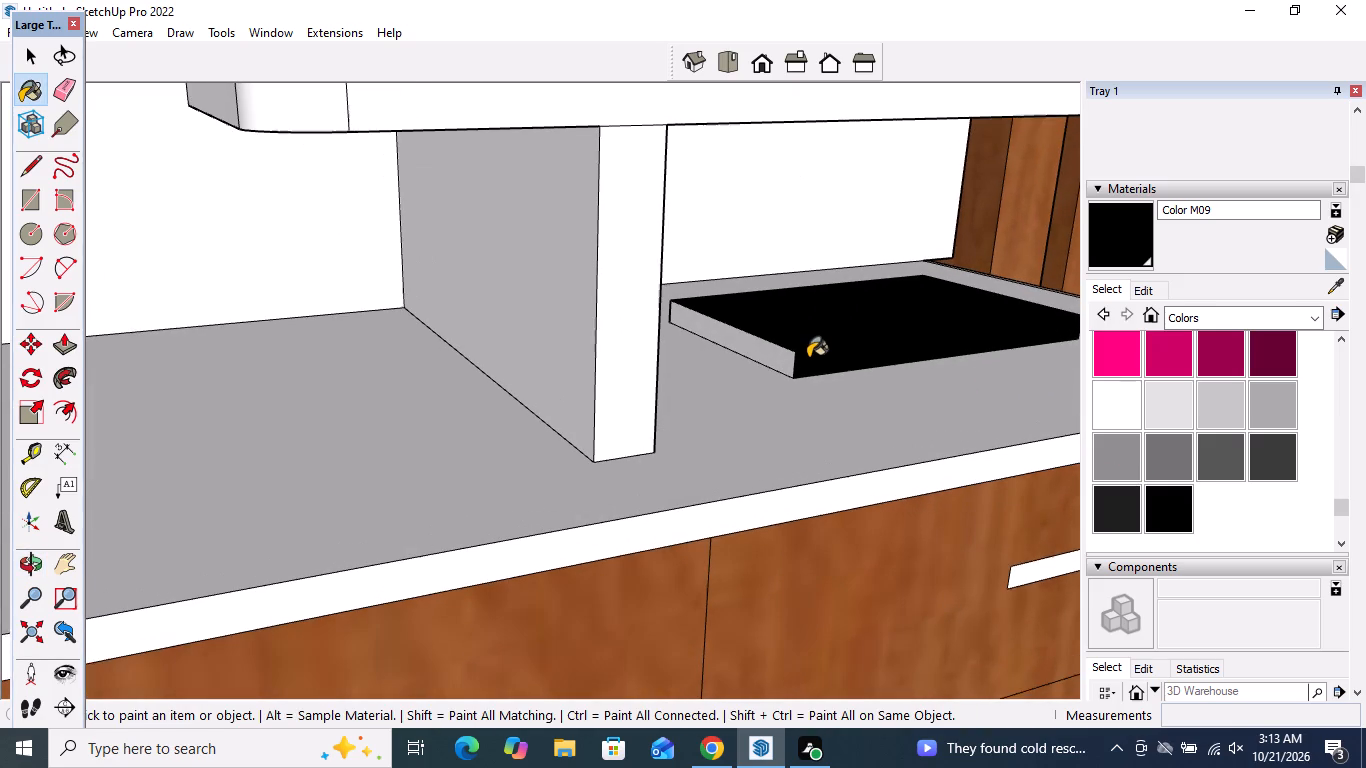
click(785, 356)
scroll(538, 410, down, 11)
middle_drag(819, 411, 449, 417)
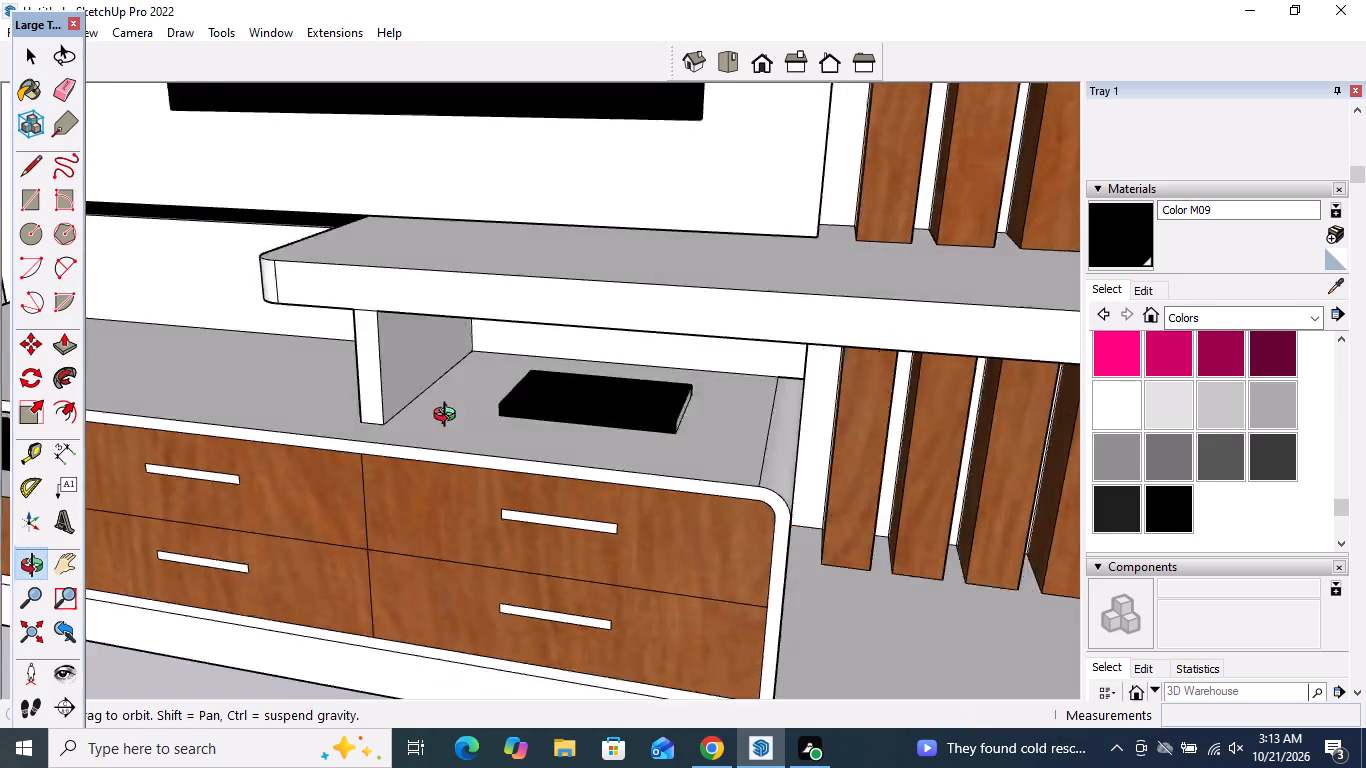
middle_drag(449, 417, 286, 415)
scroll(500, 407, up, 9)
click(485, 434)
scroll(643, 463, down, 3)
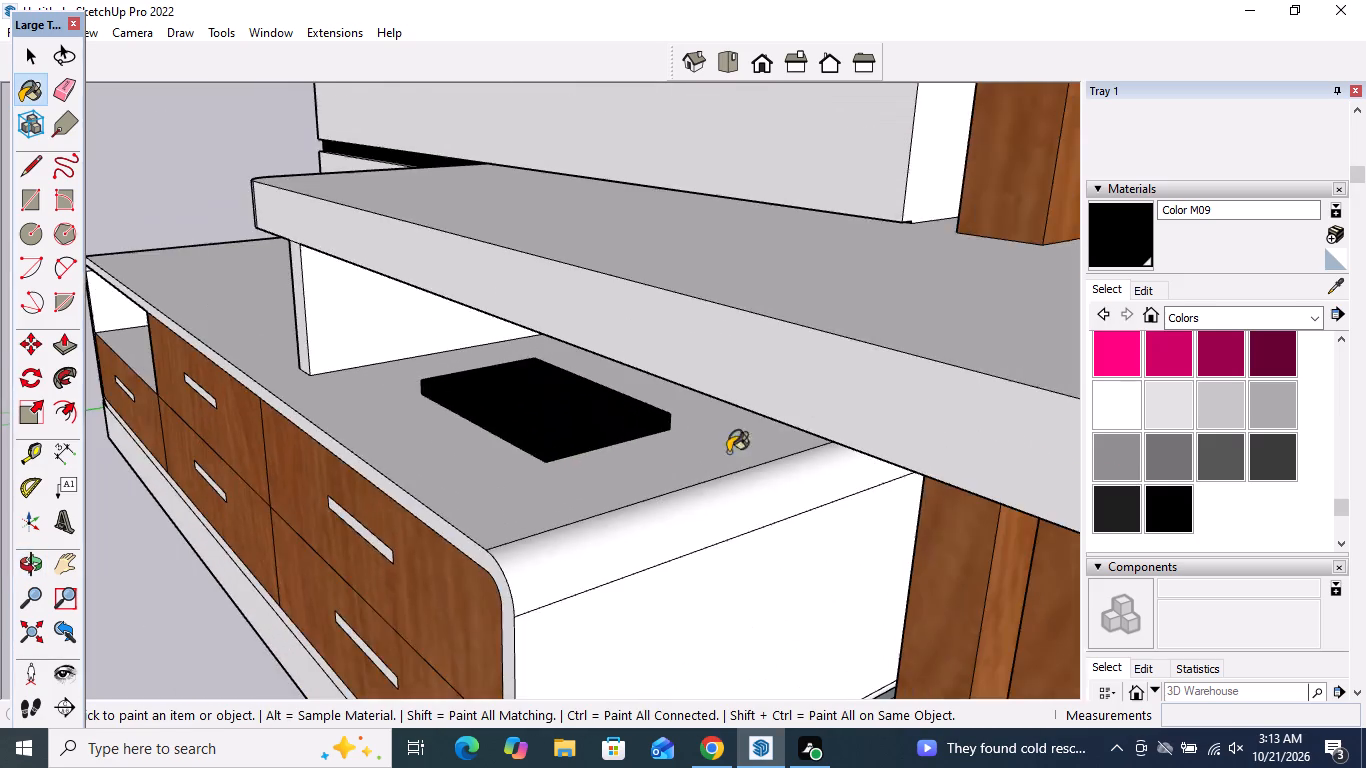
scroll(728, 452, down, 20)
scroll(728, 452, down, 1)
Paint the front faces of all five drawer handles with Color M09.
middle_drag(686, 490, 1045, 465)
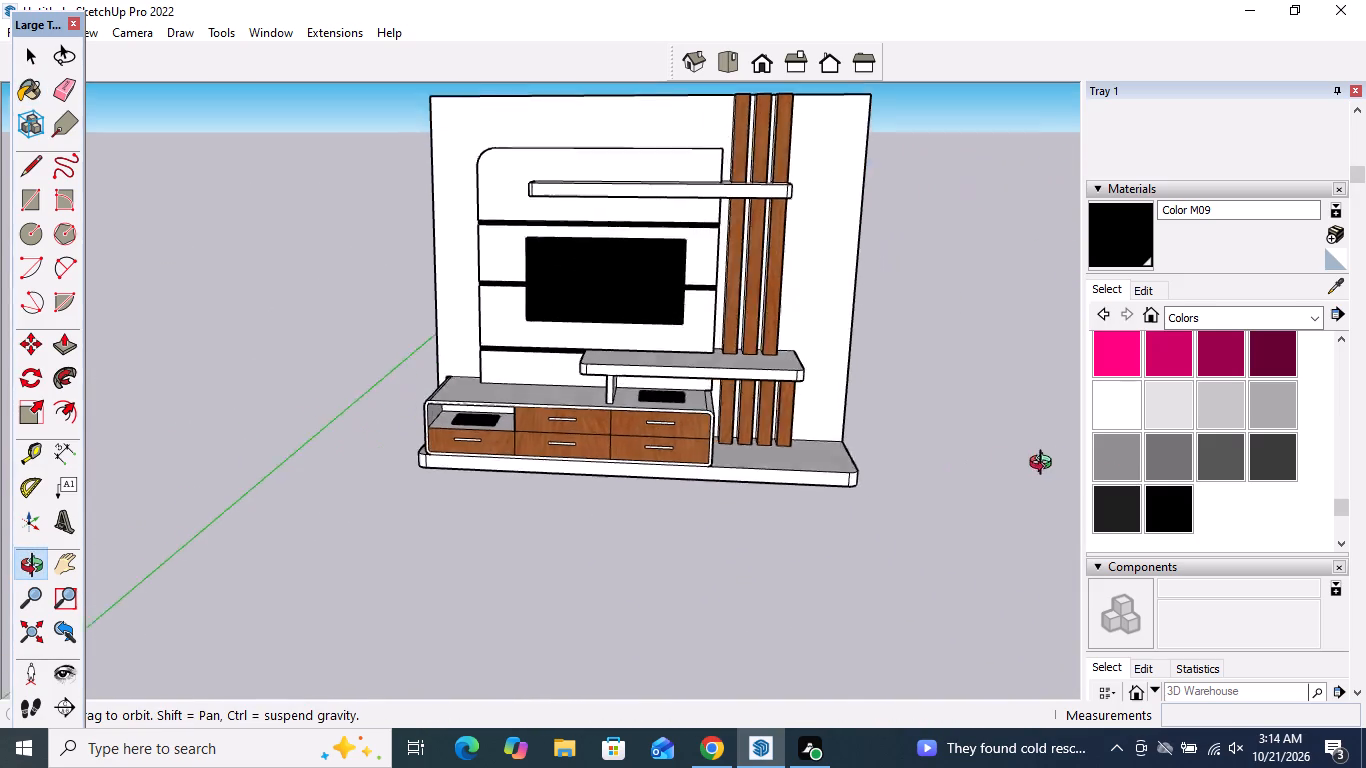
middle_drag(1045, 465, 1058, 462)
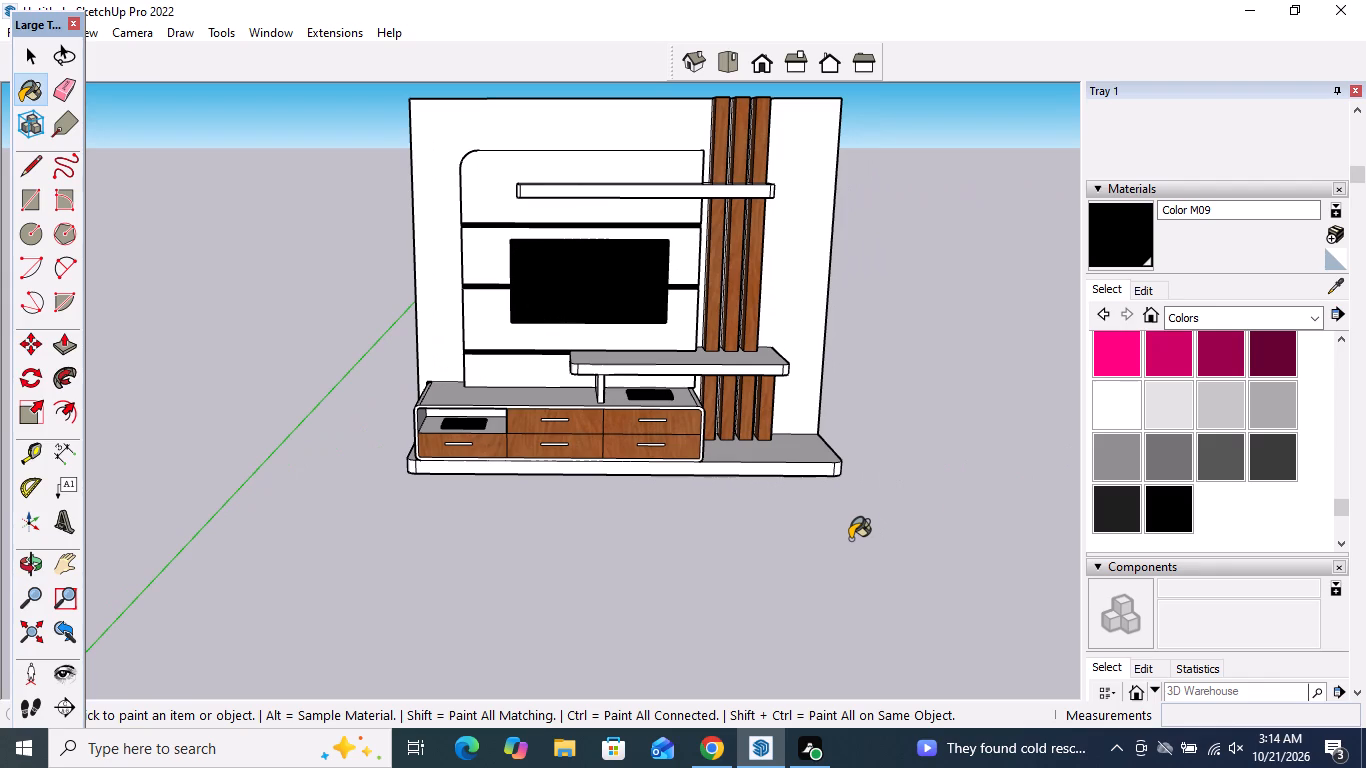
scroll(392, 382, up, 4)
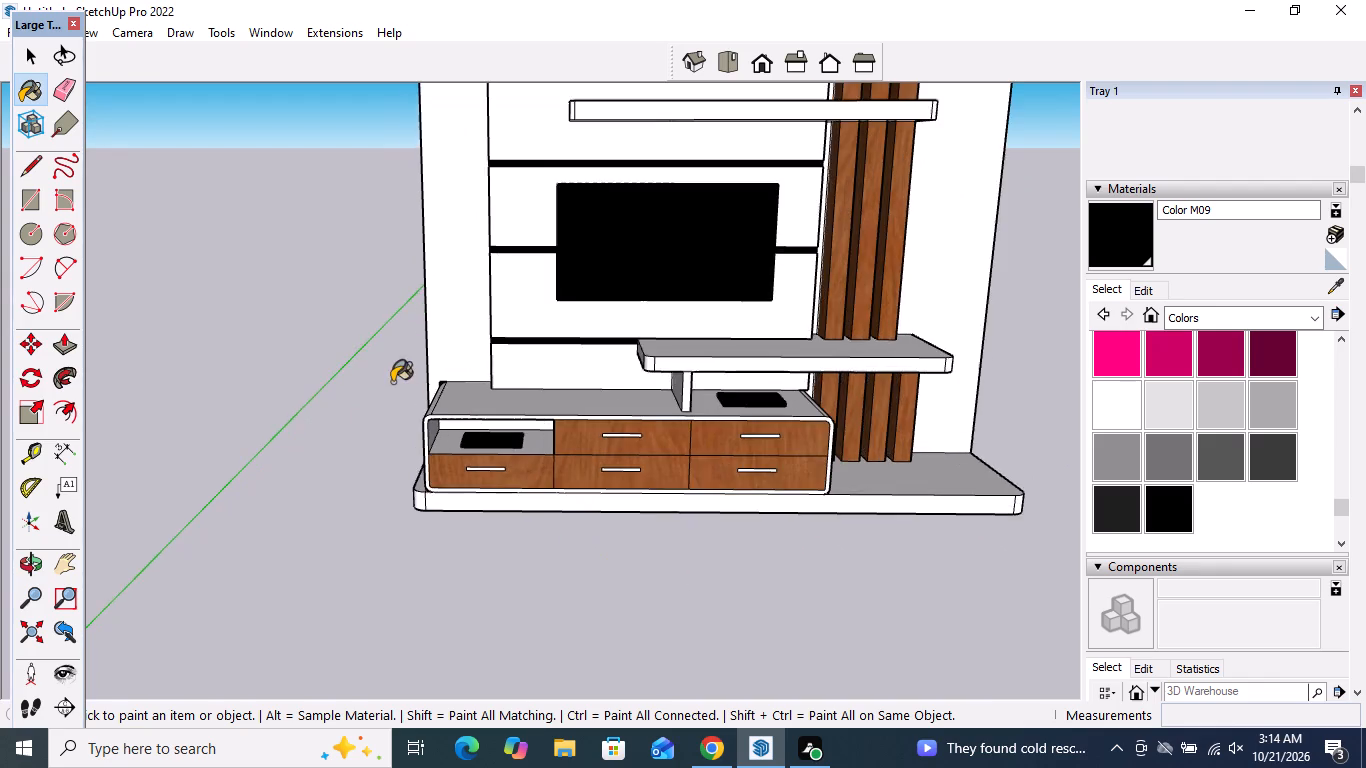
scroll(496, 475, up, 18)
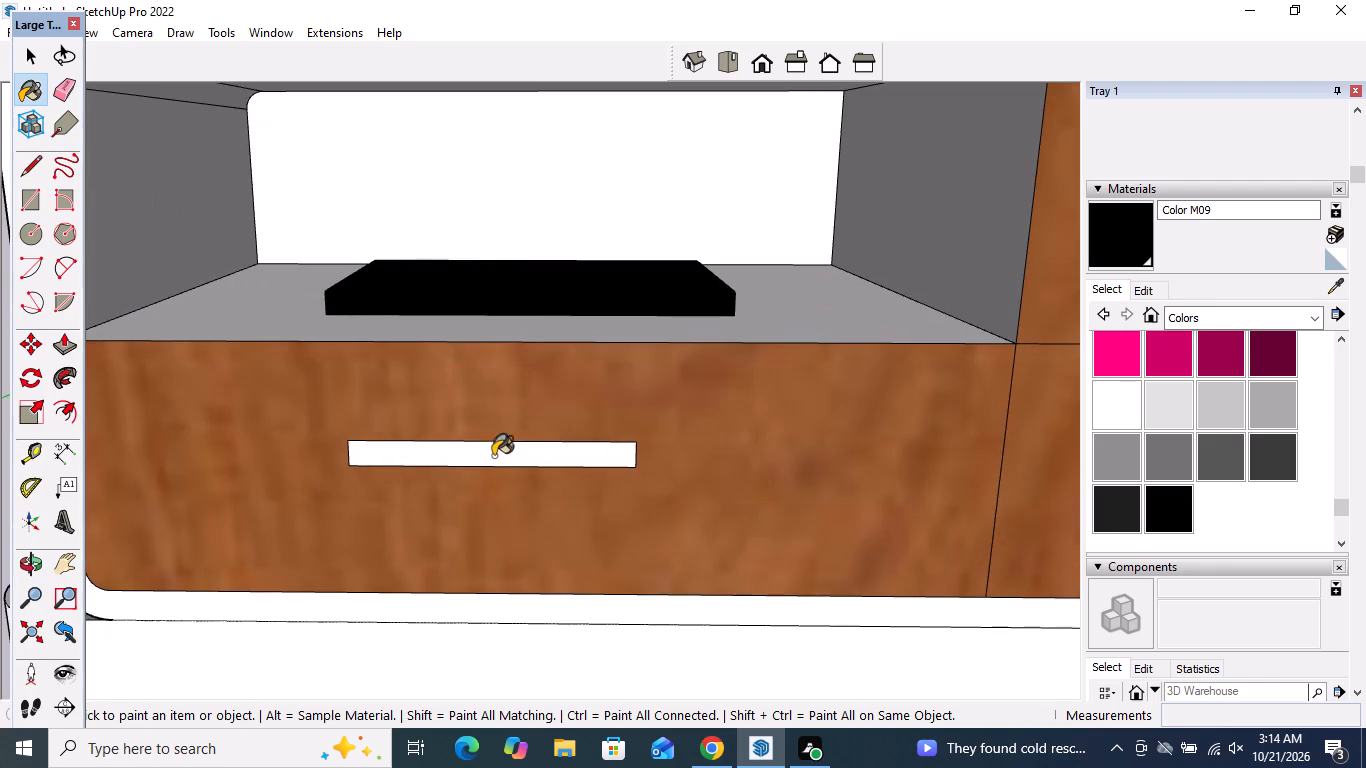
click(493, 455)
scroll(341, 527, down, 12)
scroll(710, 500, up, 4)
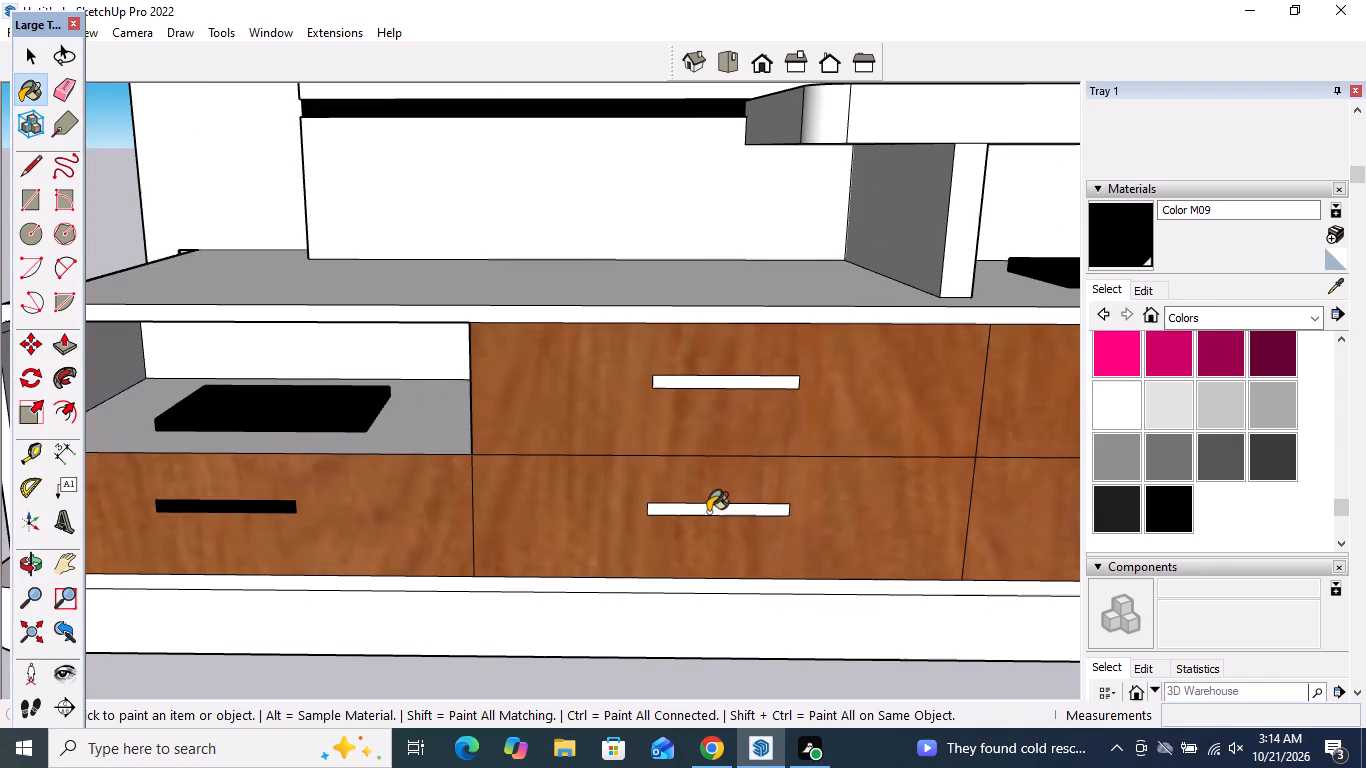
click(708, 512)
click(703, 381)
scroll(560, 421, down, 5)
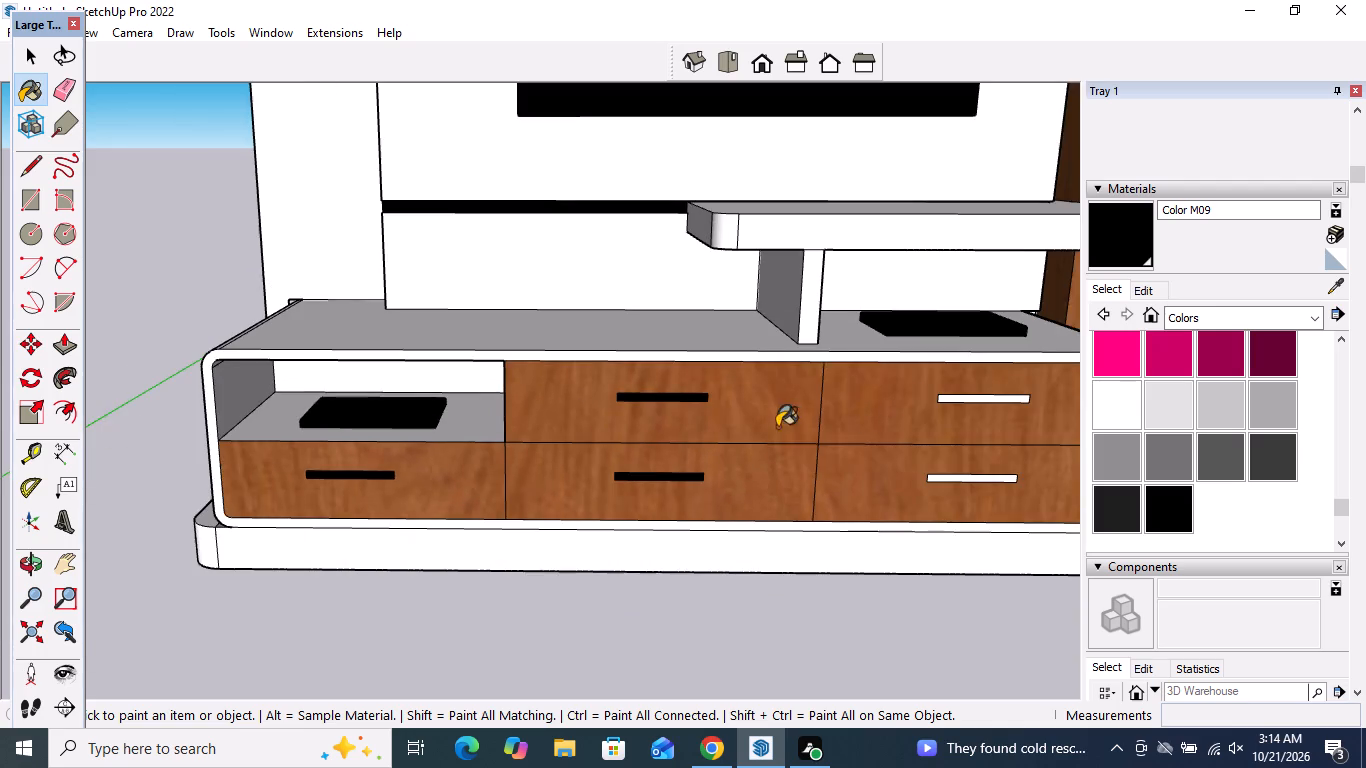
scroll(956, 400, up, 4)
click(956, 398)
click(947, 515)
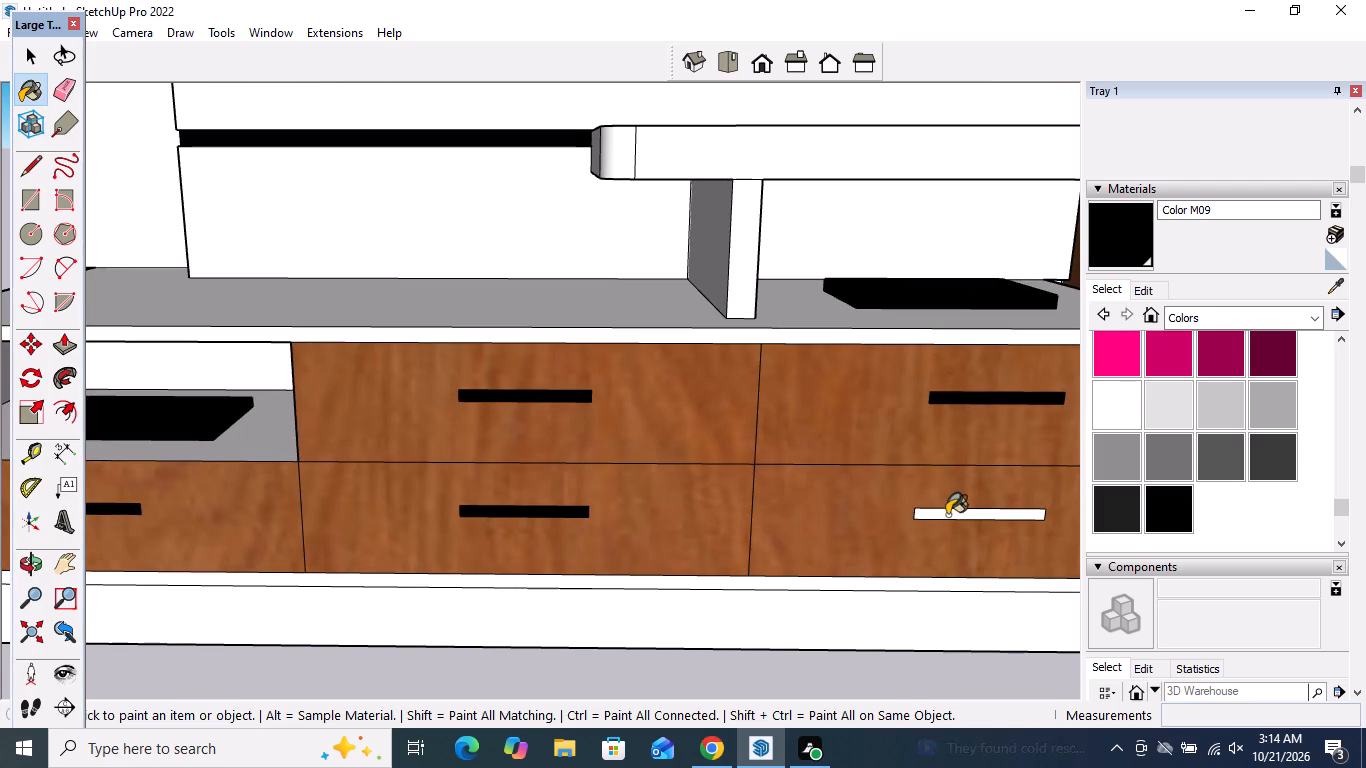
scroll(797, 483, down, 9)
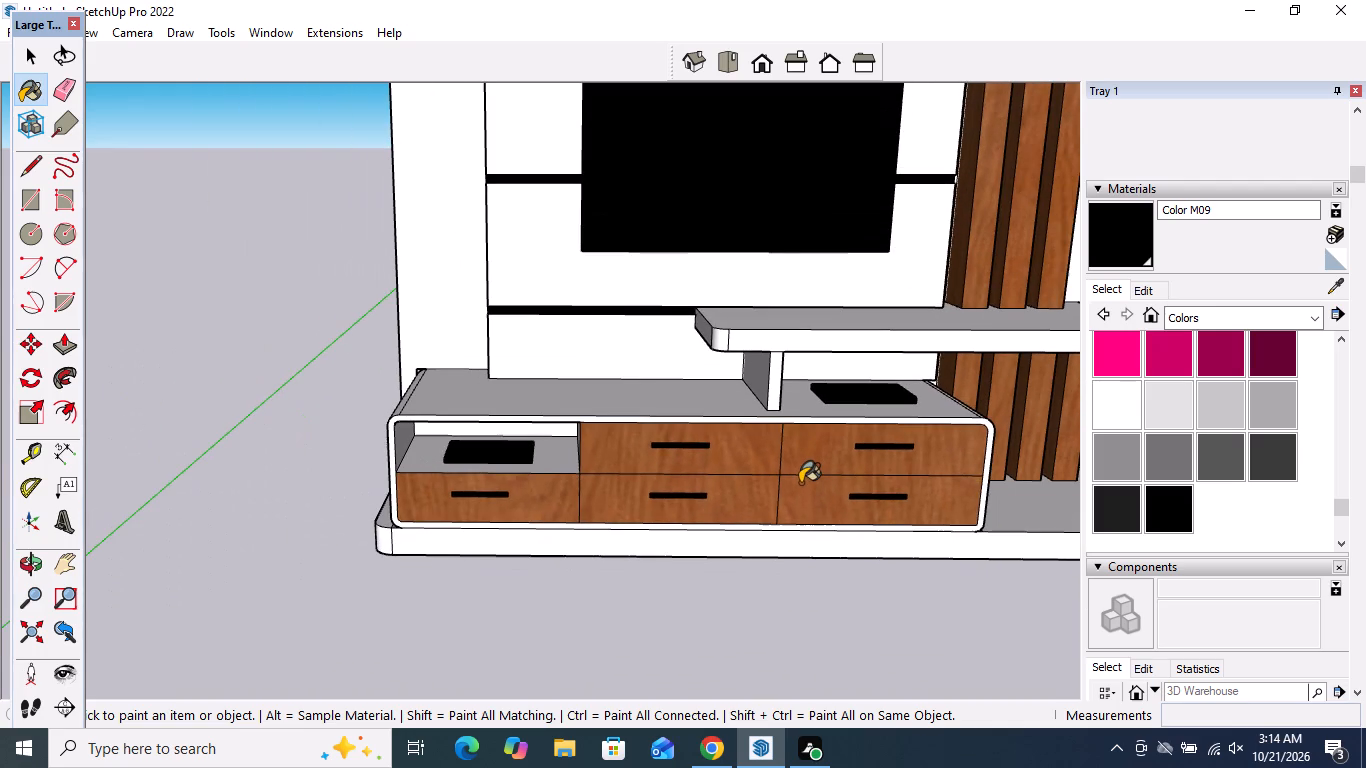
scroll(632, 527, down, 5)
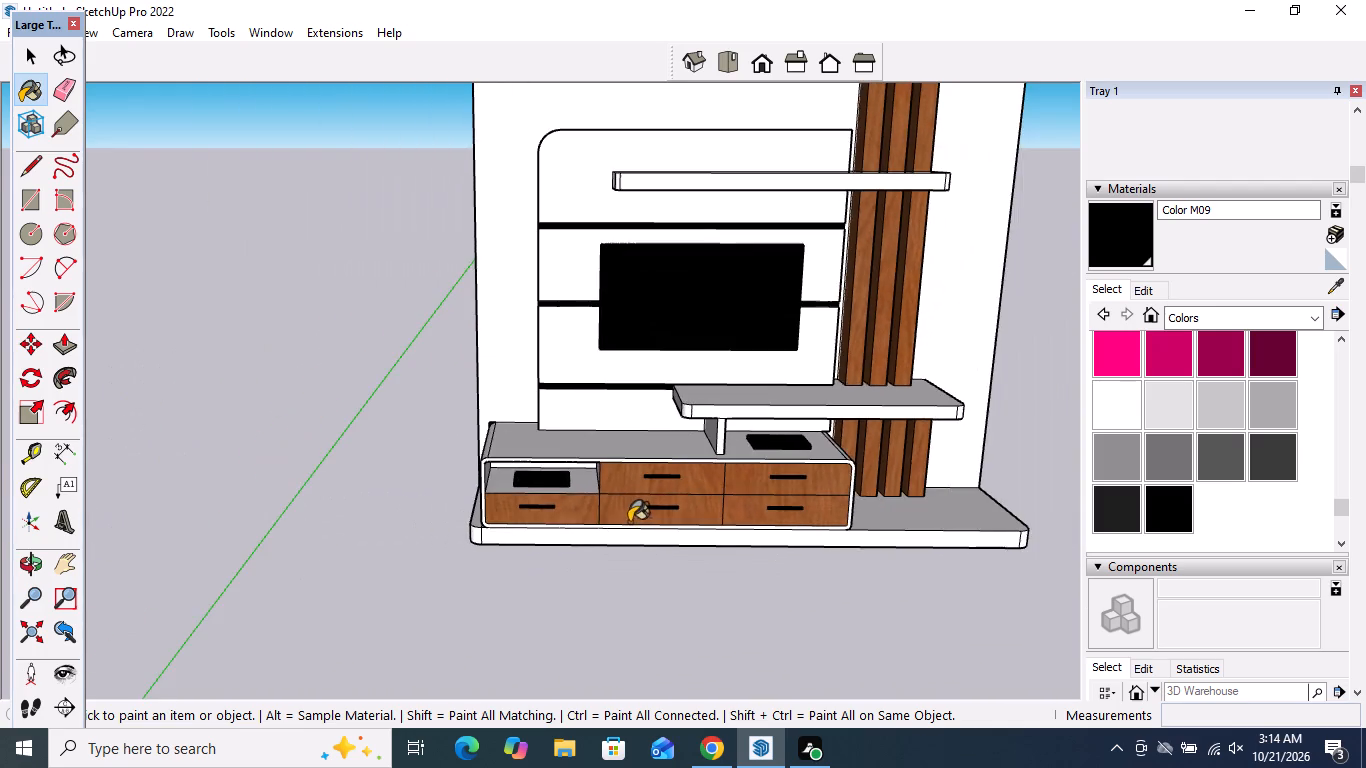
middle_drag(621, 519, 832, 513)
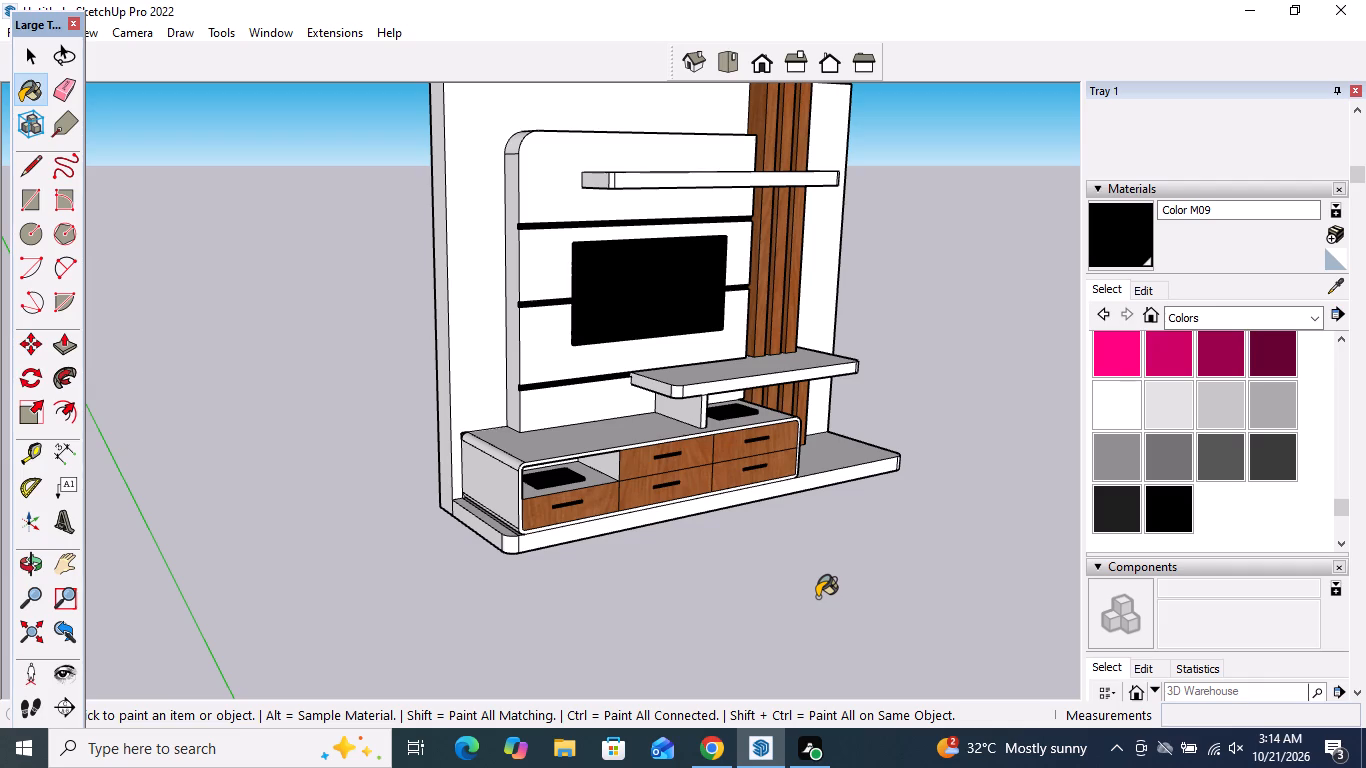
key(space)
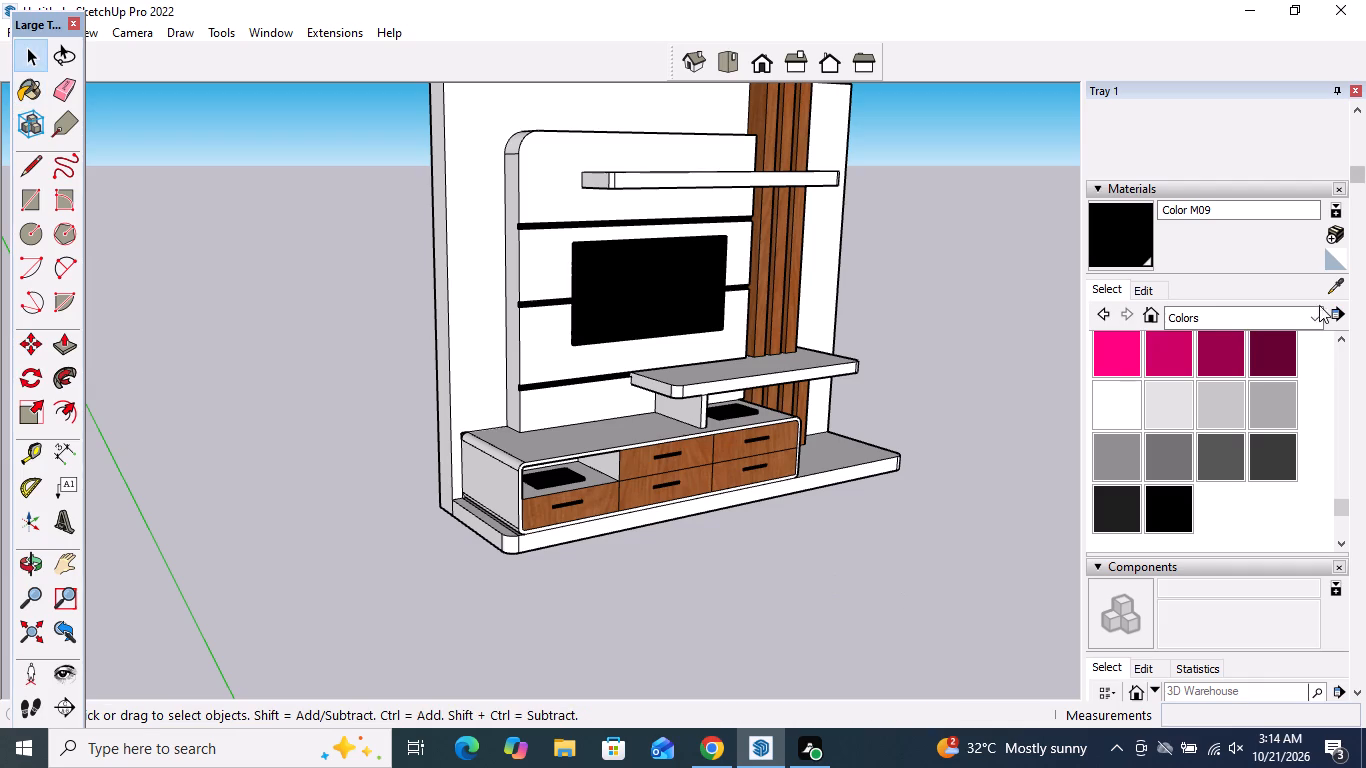
Paint the lower shelf's top, TV-side end, rounded corner and front face with cream Color D01.
scroll(1188, 386, up, 3)
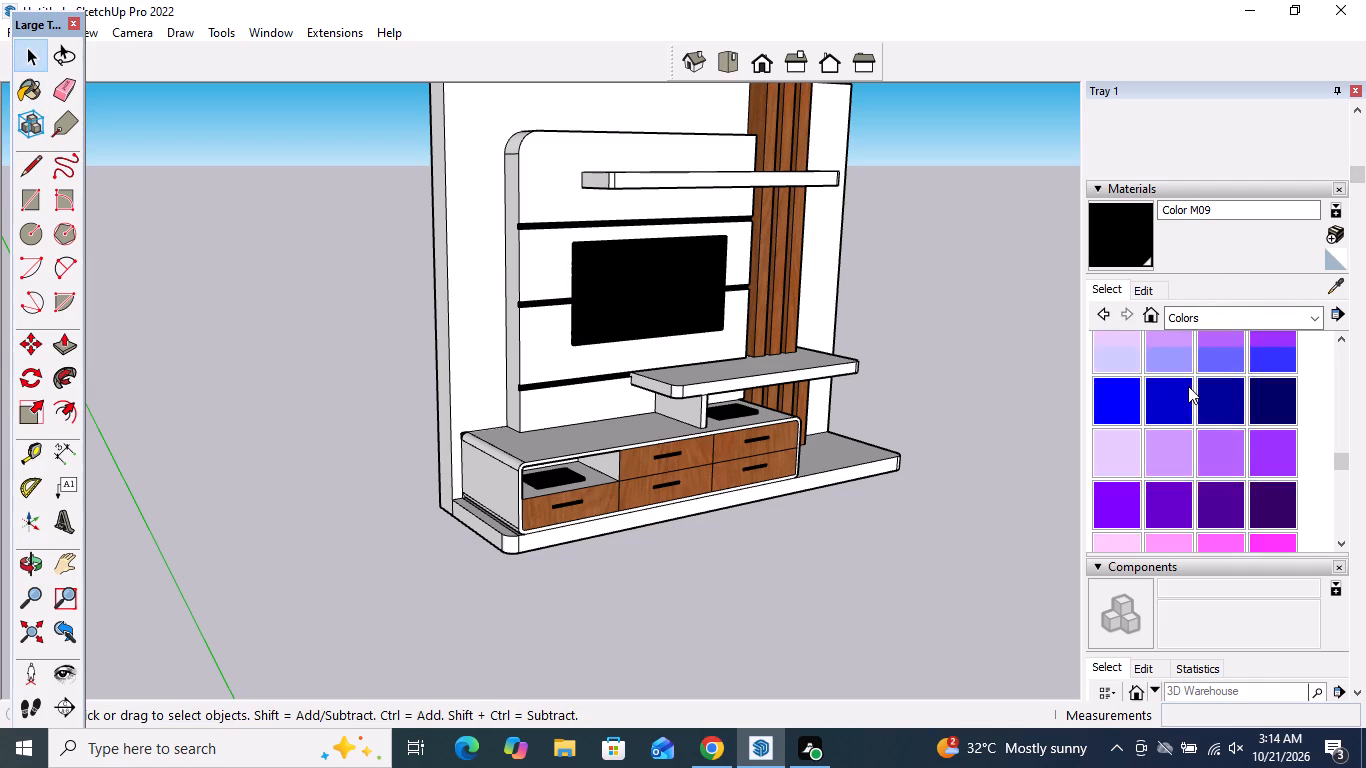
scroll(1188, 386, up, 4)
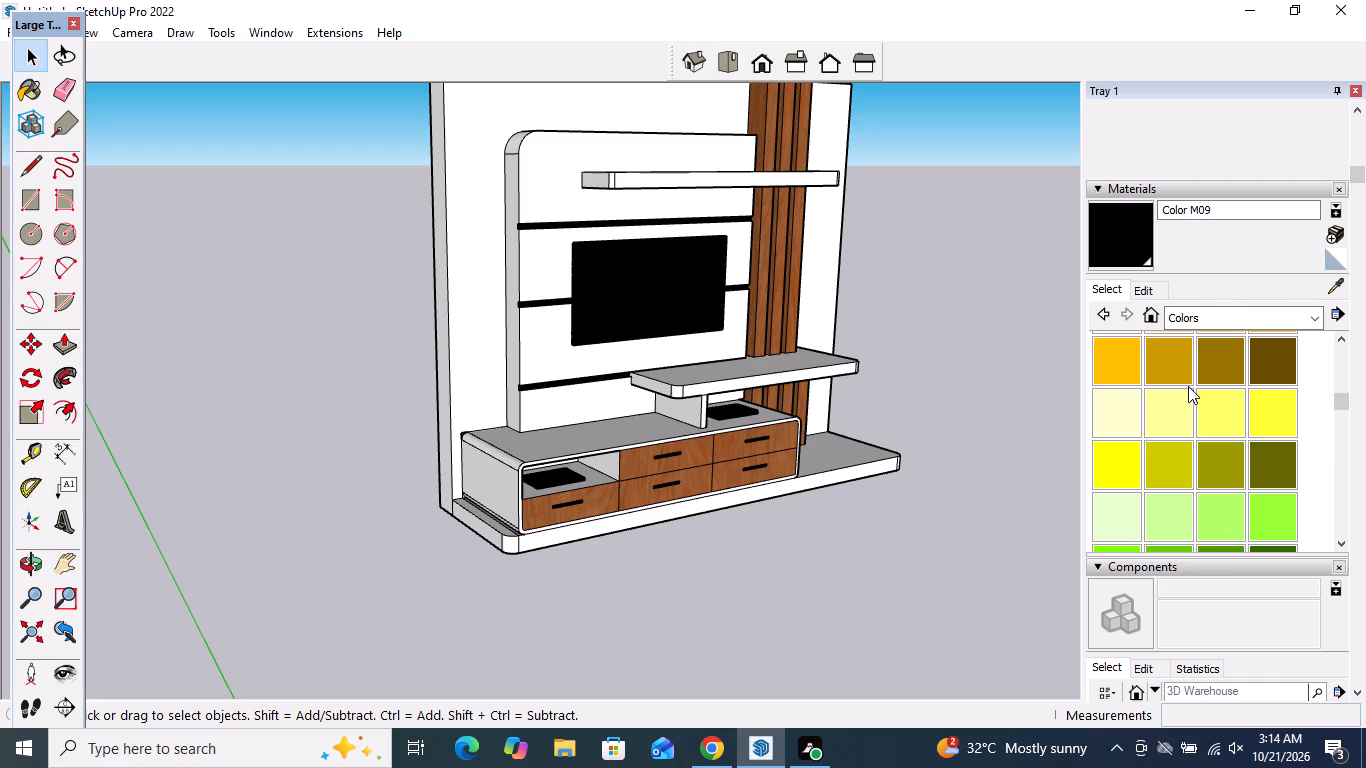
scroll(1188, 386, up, 1)
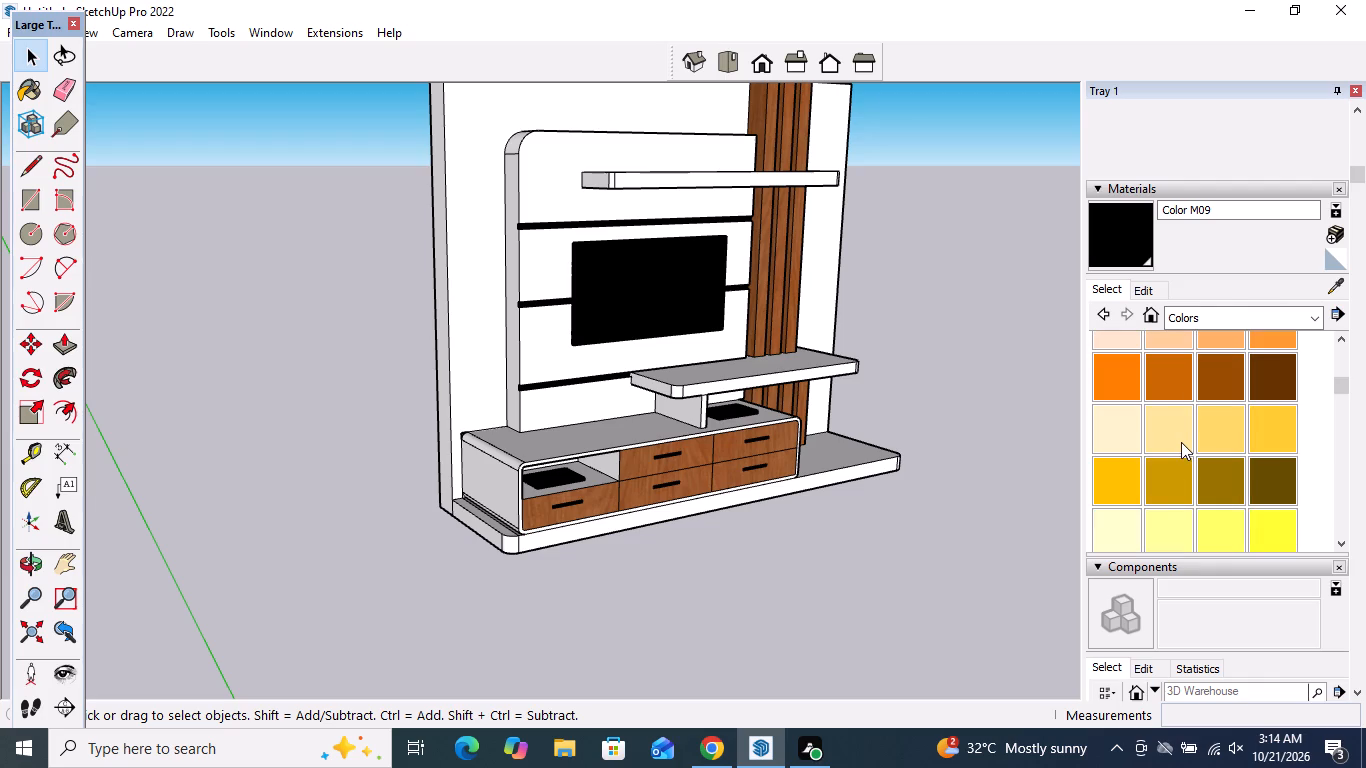
click(1103, 436)
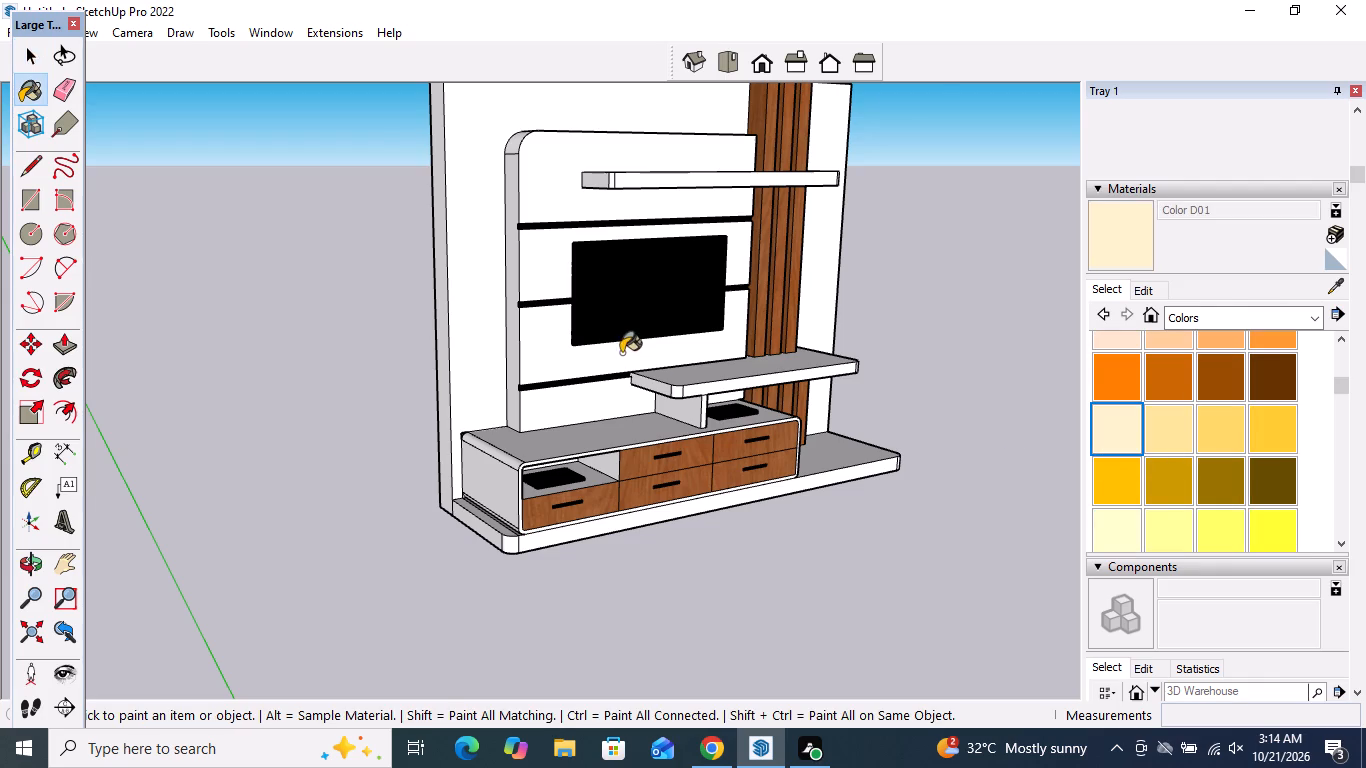
scroll(621, 351, up, 10)
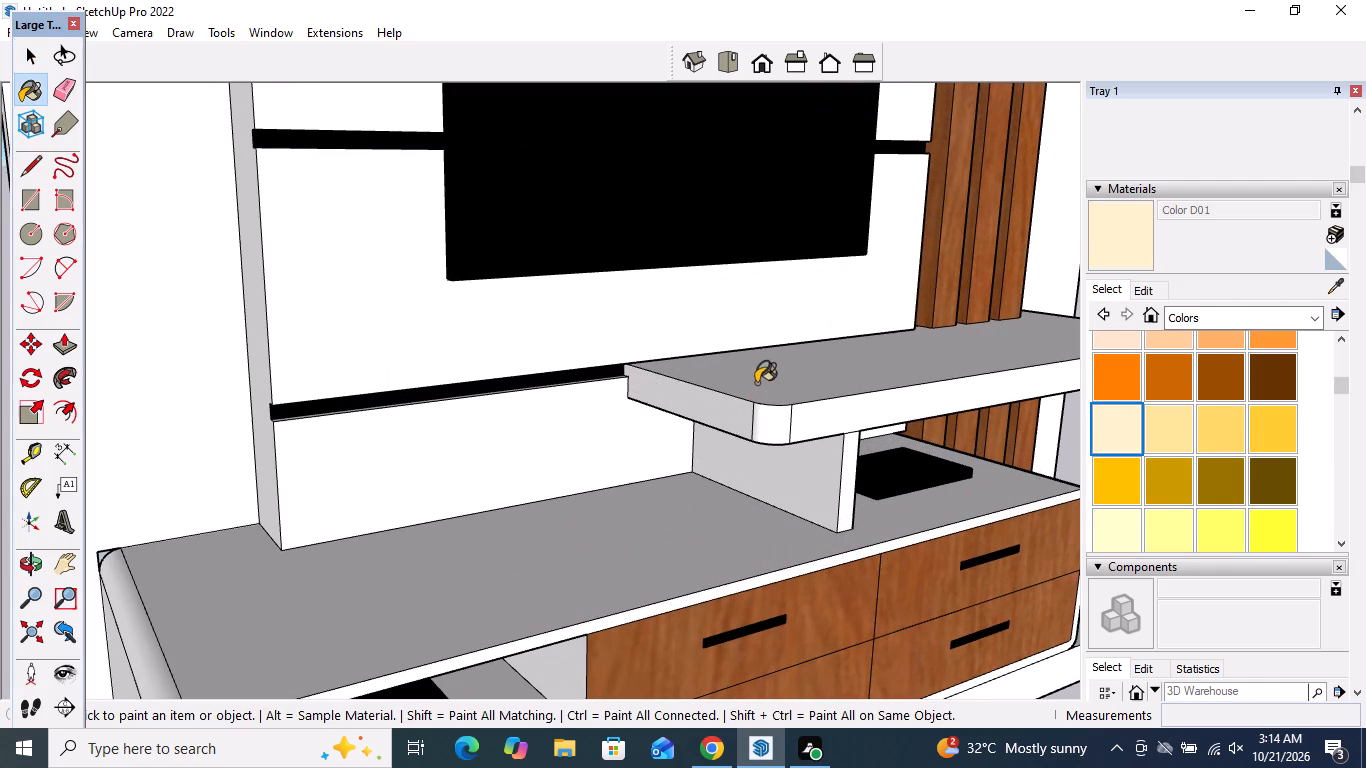
click(757, 382)
click(737, 408)
click(768, 427)
click(801, 418)
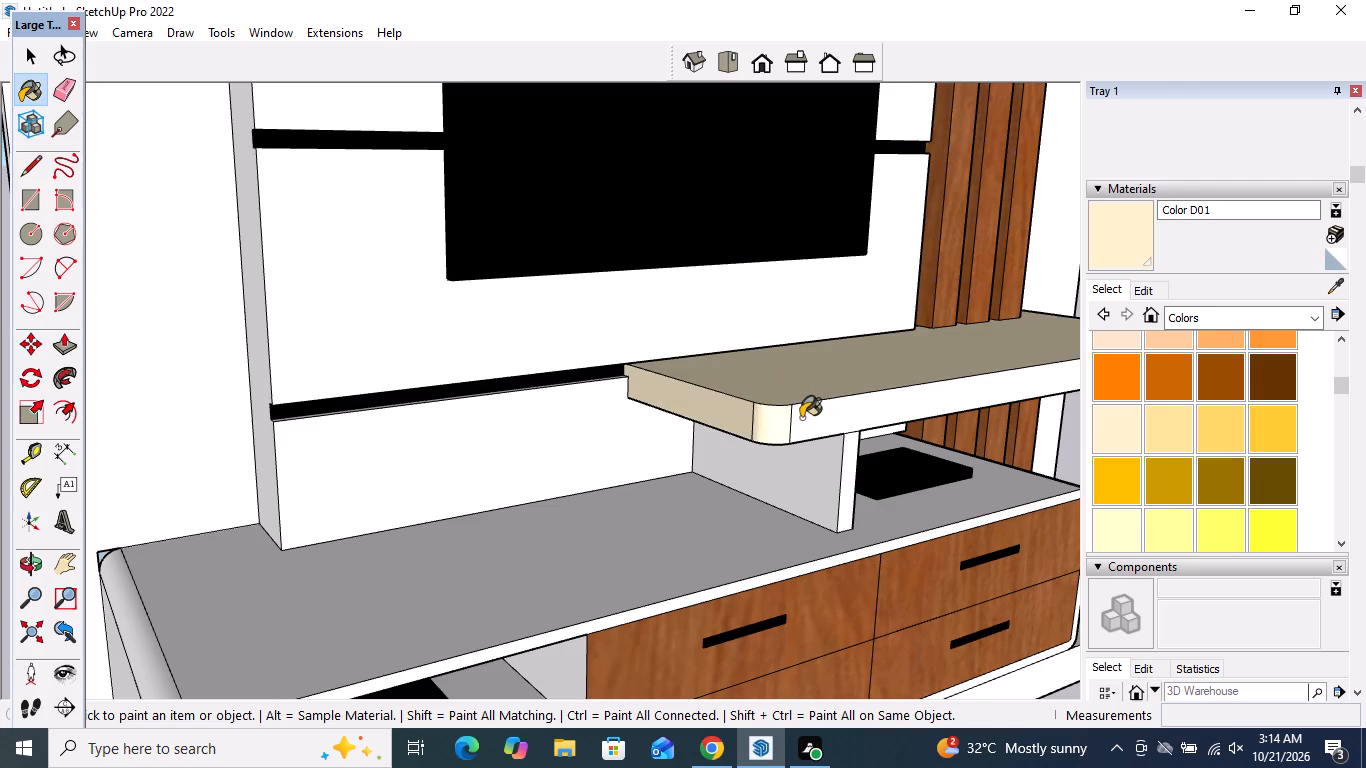
Paint the upright's side, front edge and inner face and the back panel beneath the lower shelf with Color D01.
scroll(728, 412, down, 9)
scroll(769, 467, up, 9)
click(772, 465)
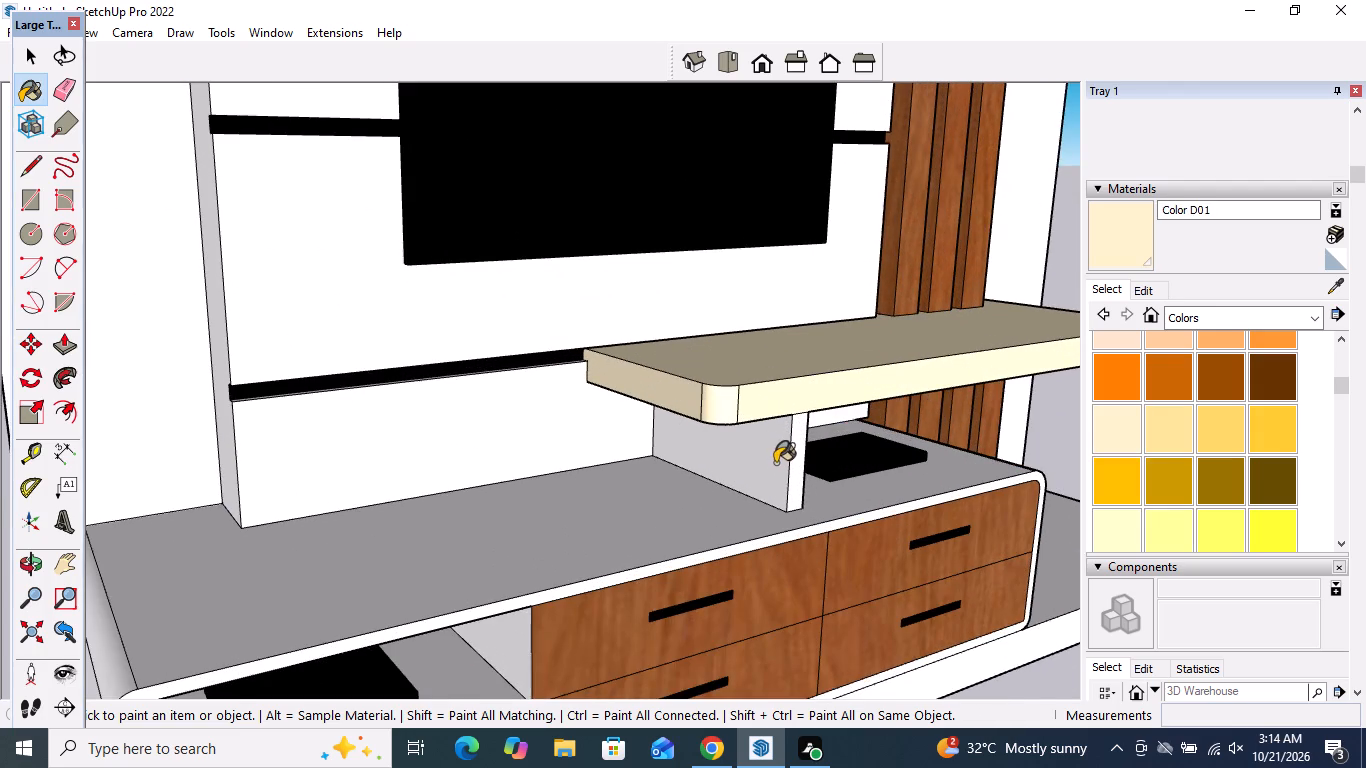
click(802, 455)
scroll(621, 506, down, 5)
middle_drag(864, 476, 355, 422)
scroll(416, 450, up, 3)
click(449, 466)
click(726, 494)
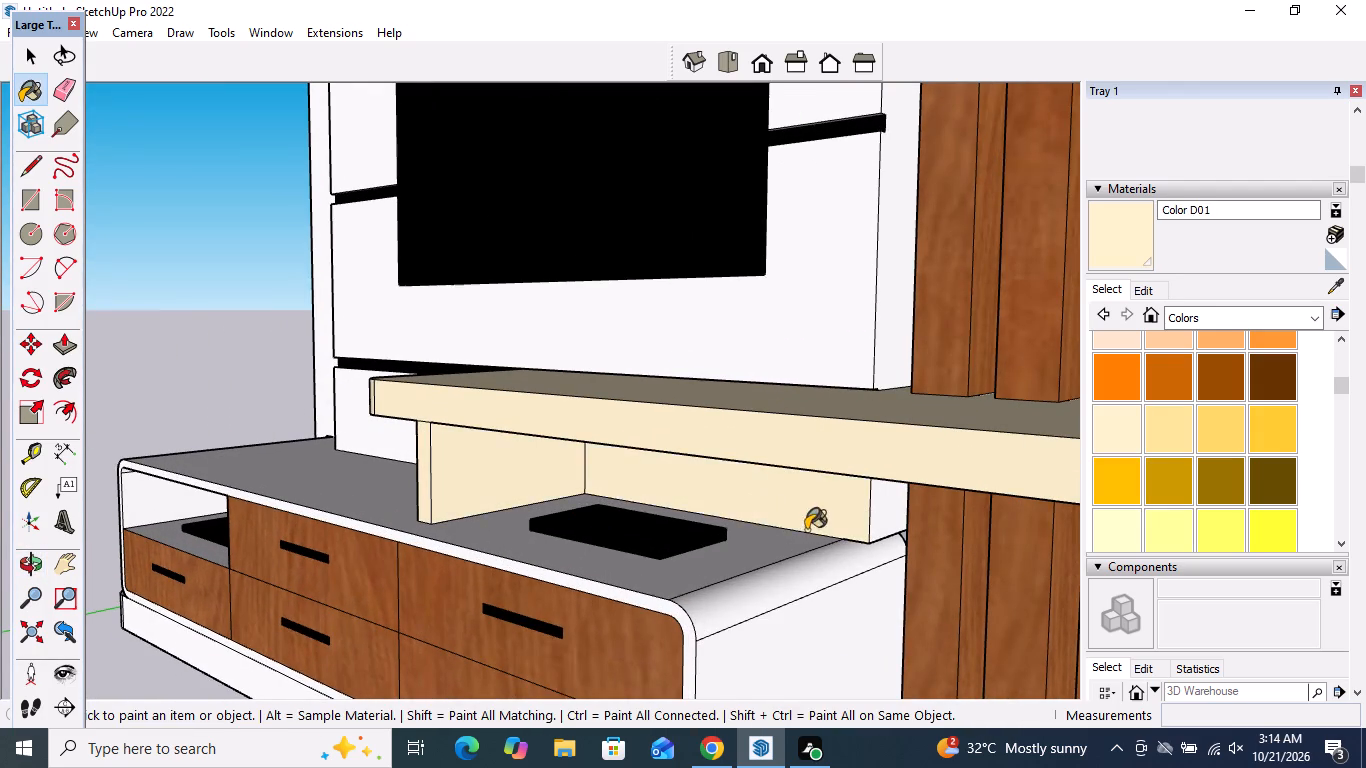
Paint the lower shelf's underside and the slat-side end of the back panel beneath it with Color D01.
middle_drag(806, 529, 792, 393)
click(786, 211)
click(828, 239)
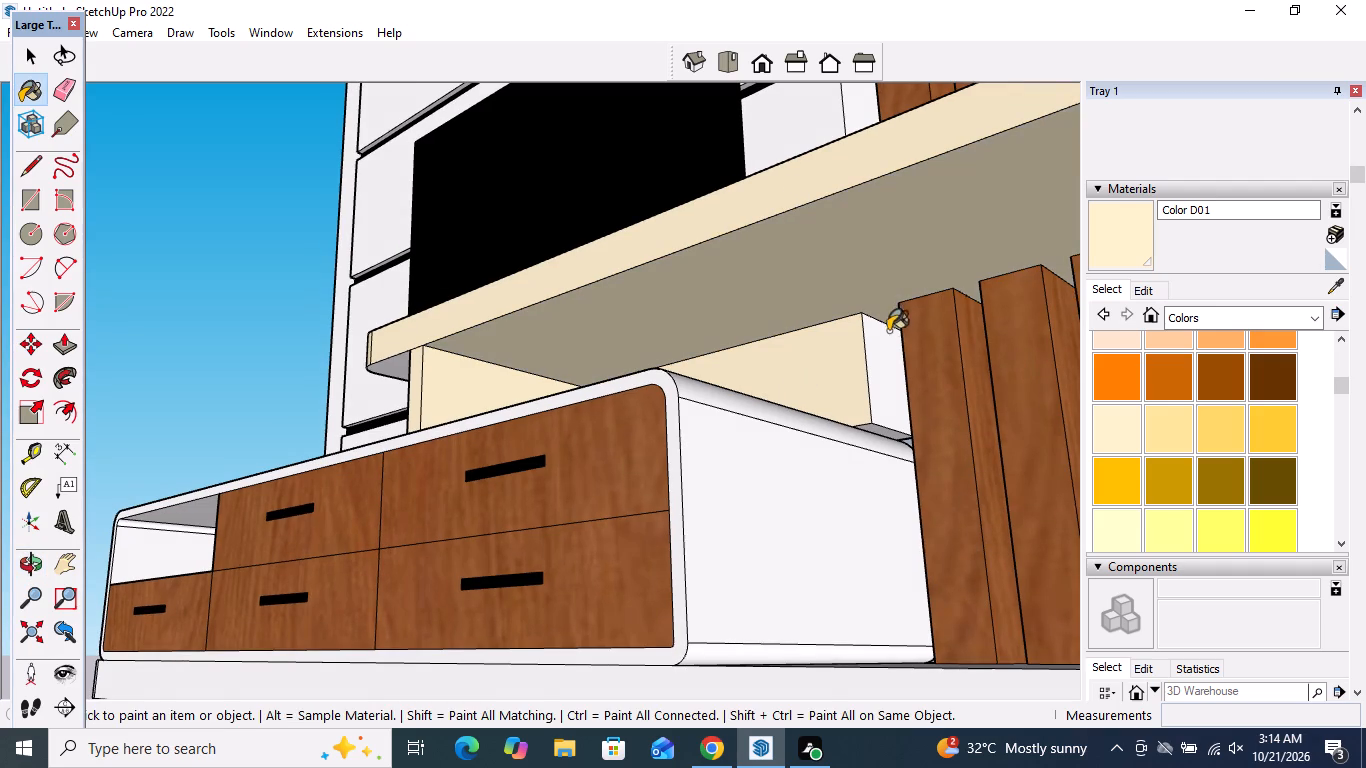
click(871, 368)
Paint the cabinet's slat-side end, its upper and lower rounded edges and the front frame edge with Color D01.
click(833, 485)
middle_drag(793, 444, 793, 531)
scroll(731, 452, up, 3)
click(723, 482)
click(617, 505)
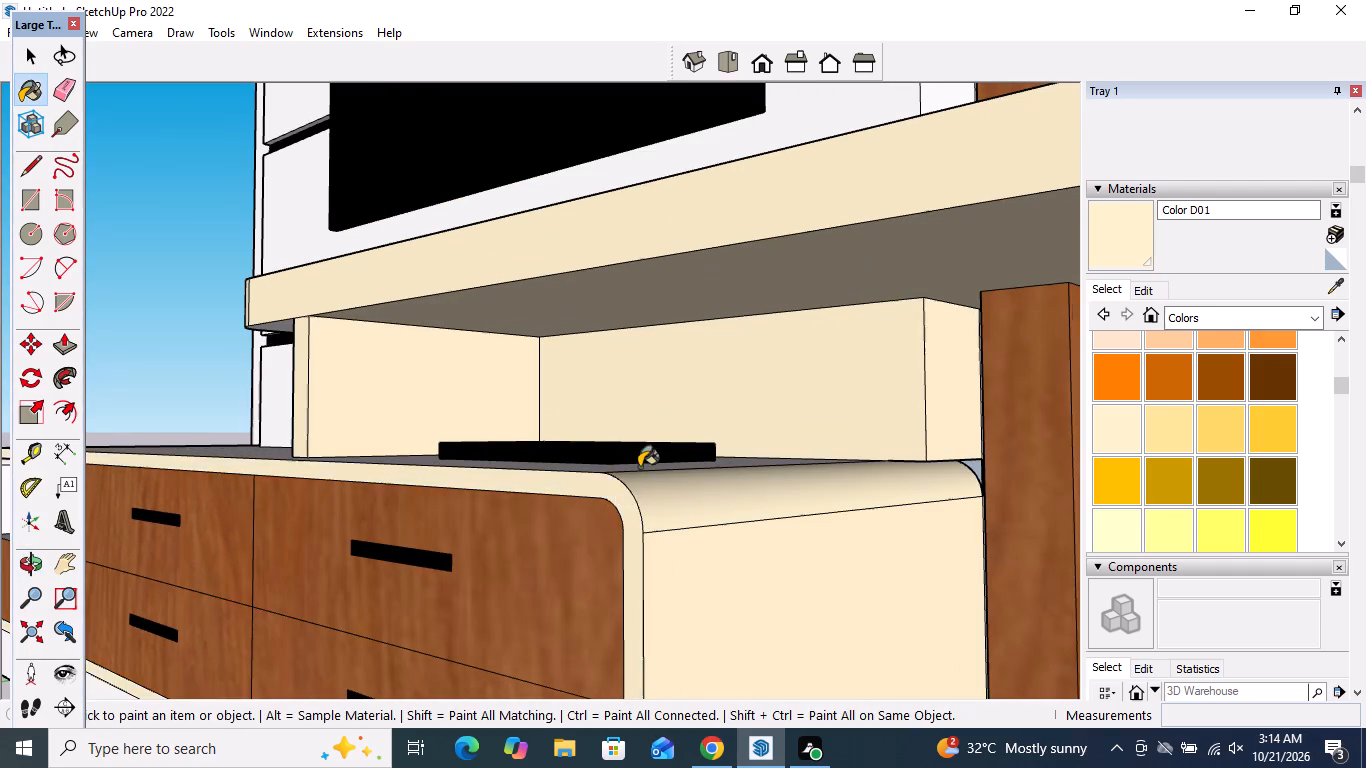
scroll(639, 467, down, 9)
scroll(691, 615, up, 10)
click(689, 612)
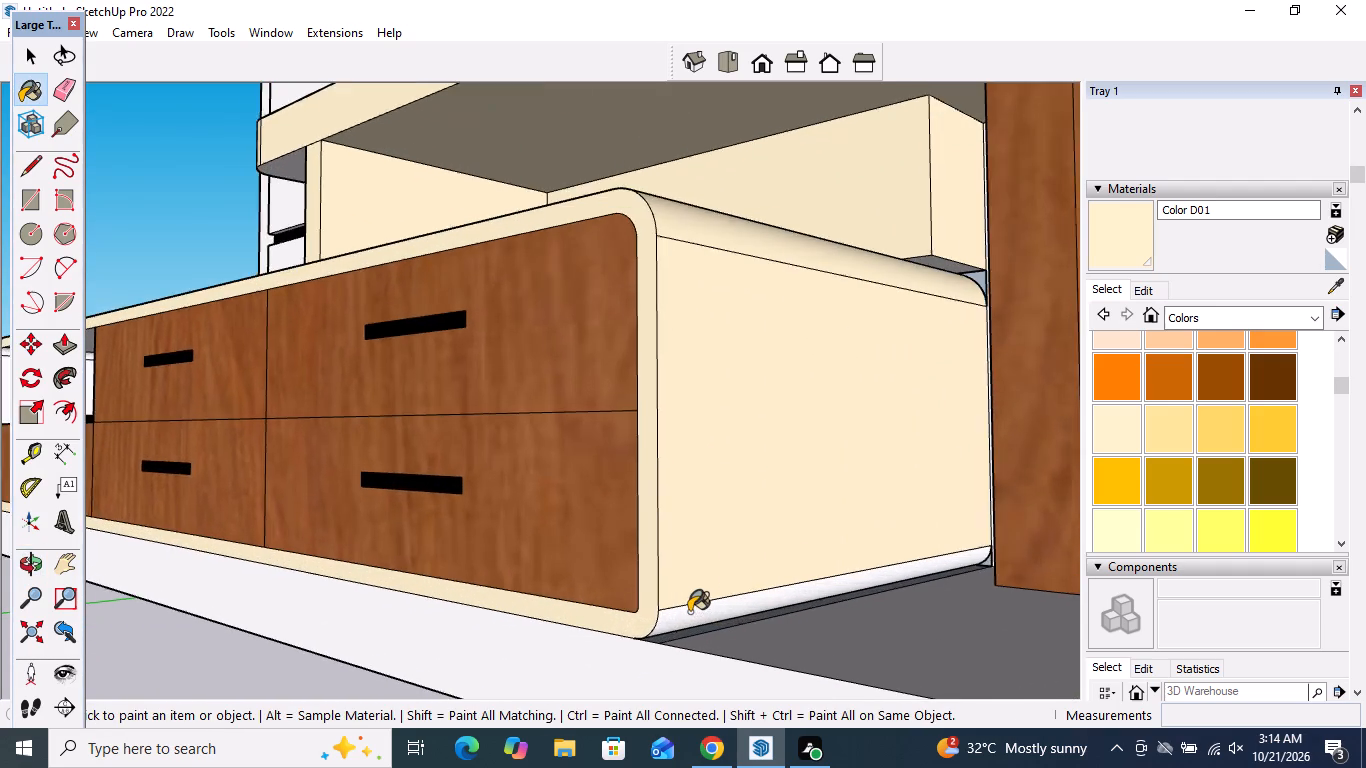
Paint the base platform's front face, slat-side rounded corner and end face with Color D01.
scroll(749, 557, down, 11)
click(785, 616)
scroll(570, 565, down, 5)
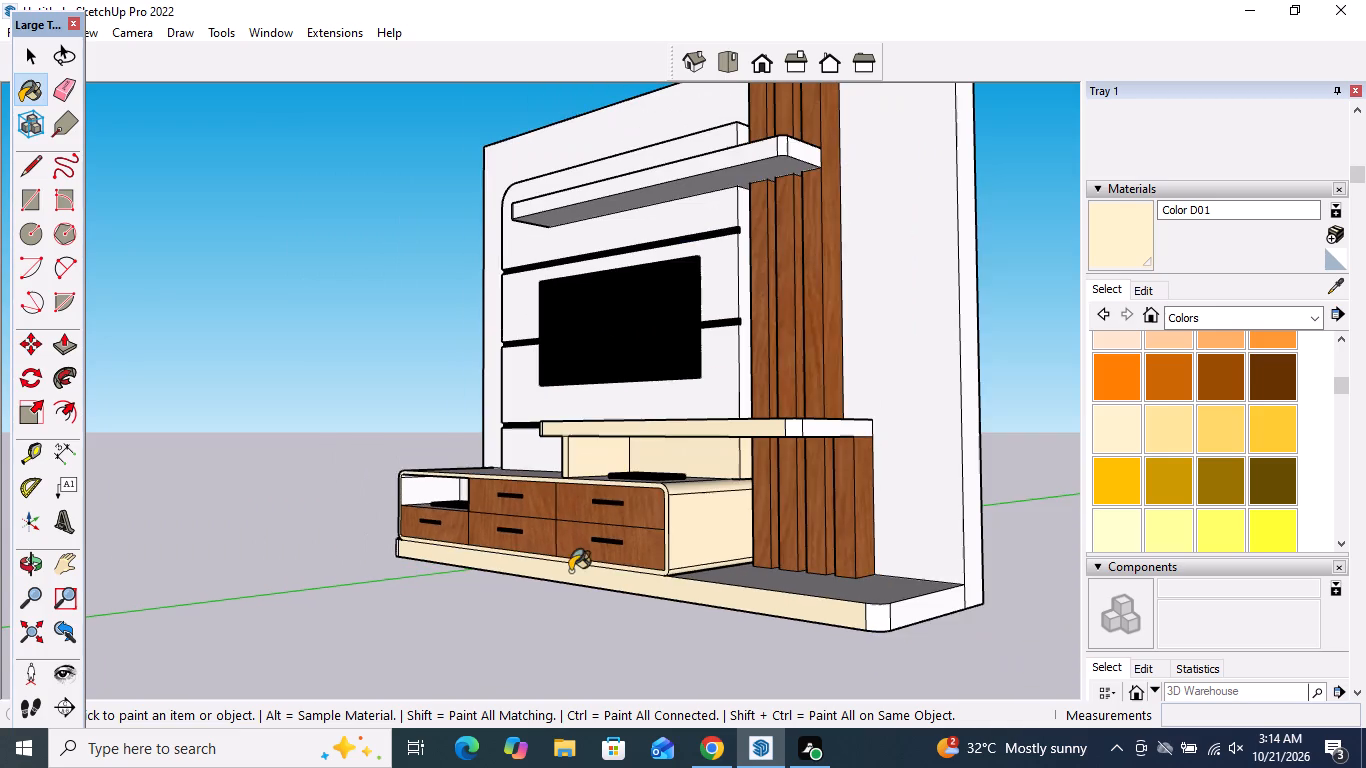
middle_drag(456, 529, 509, 543)
scroll(930, 627, up, 8)
click(889, 612)
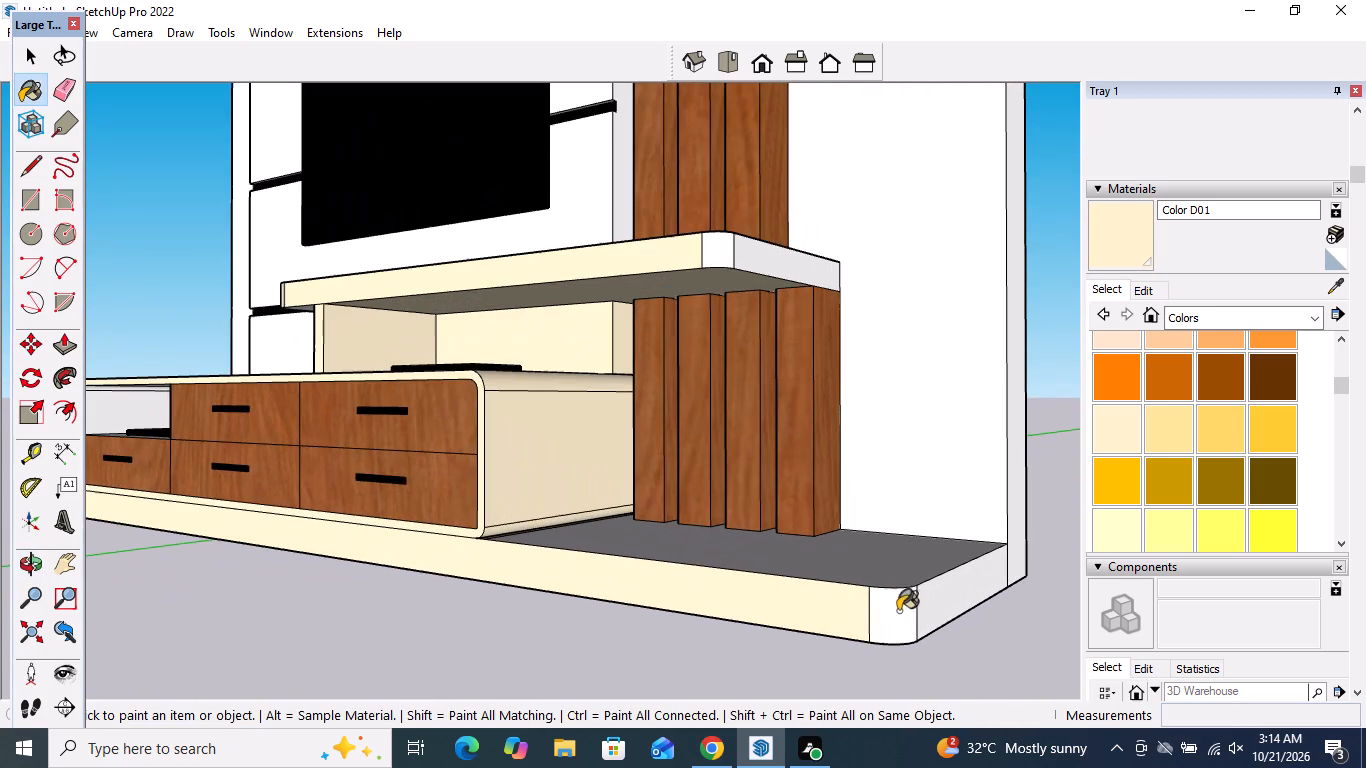
click(929, 609)
Paint the lower shelf's slat-side end face and rounded corner with Color D01.
scroll(906, 614, down, 5)
scroll(815, 362, up, 4)
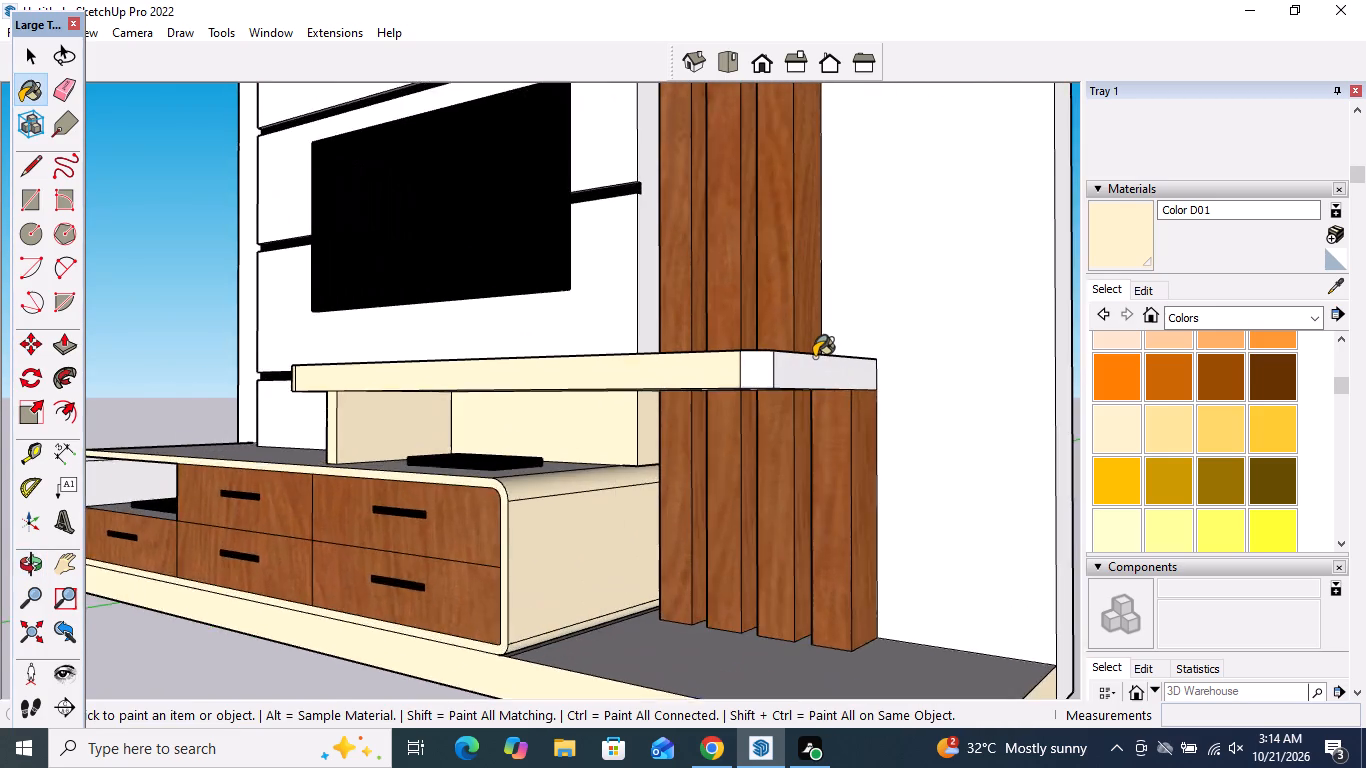
scroll(814, 357, up, 4)
click(804, 367)
click(742, 384)
Paint the cabinet's top surface with Color D01.
scroll(865, 419, down, 8)
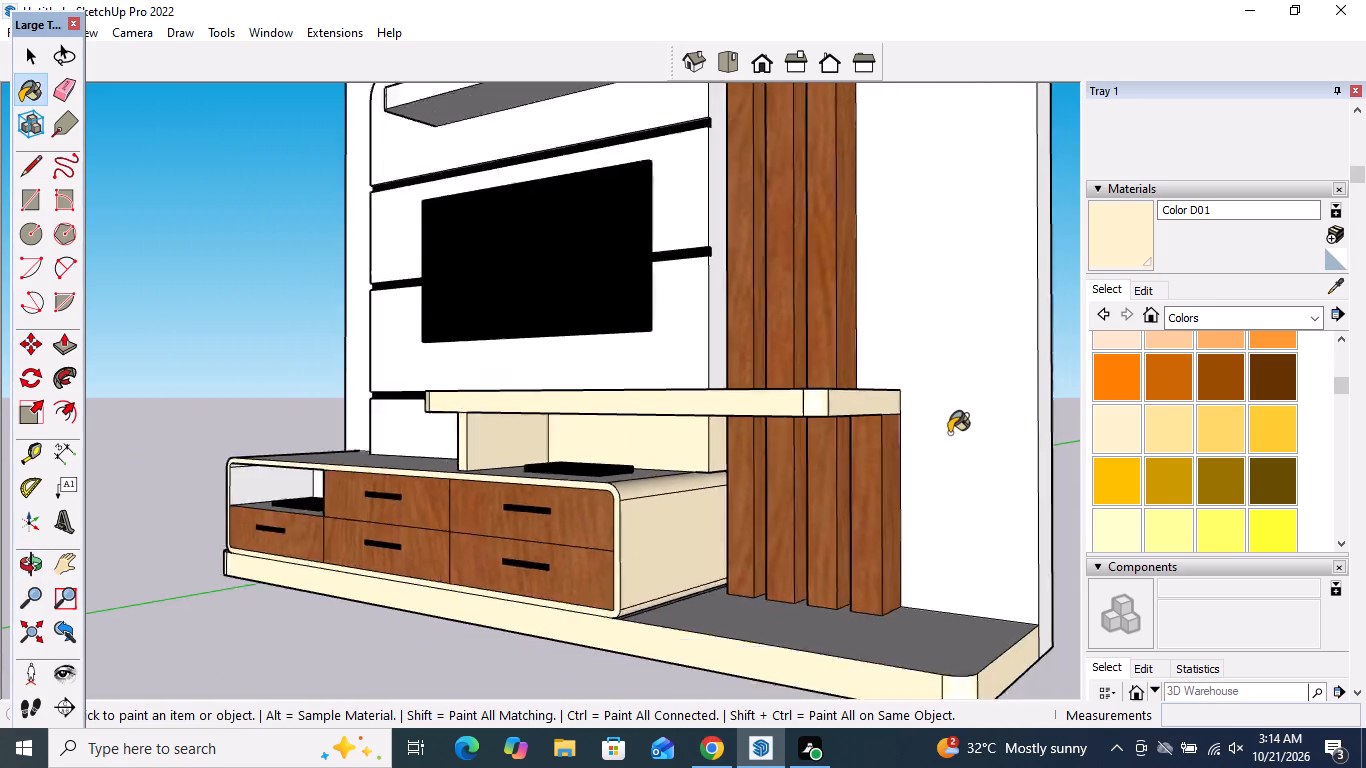
scroll(949, 433, down, 2)
middle_drag(693, 548, 1063, 561)
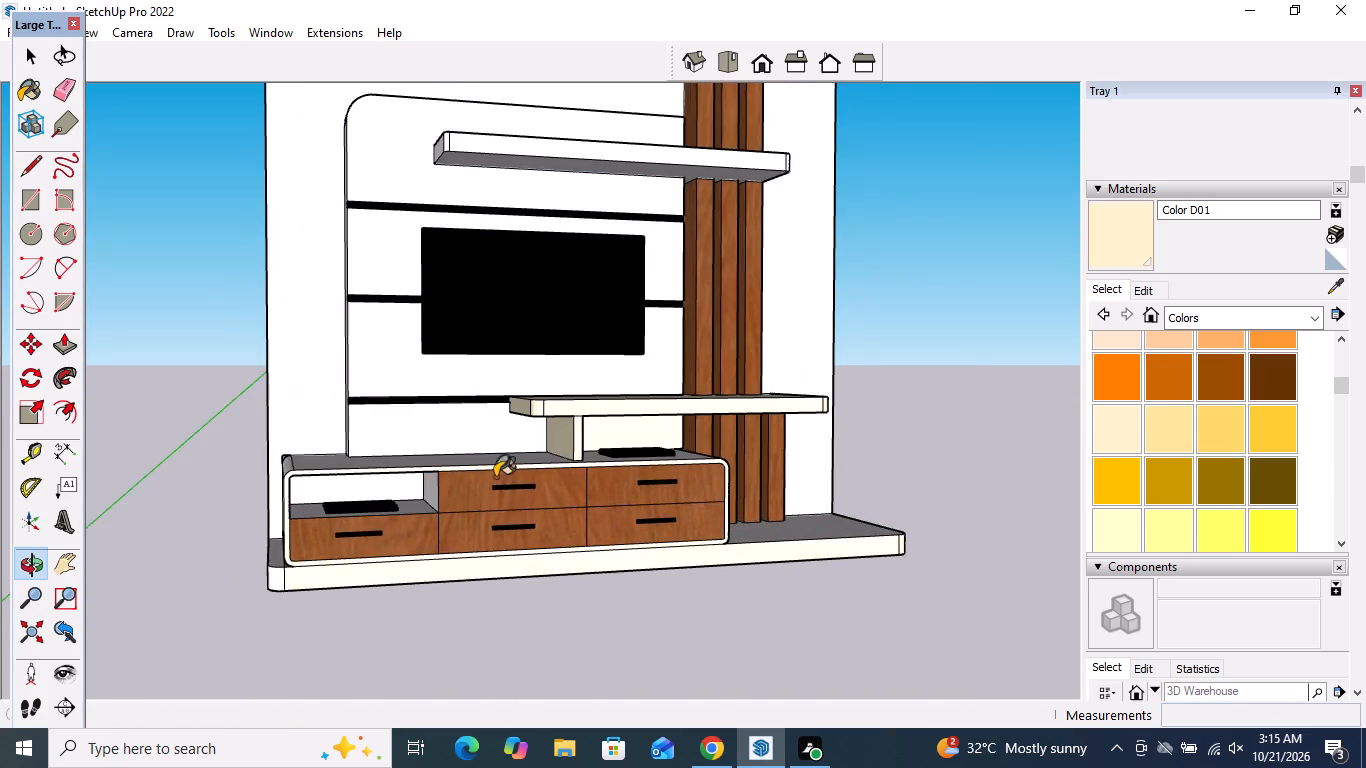
scroll(495, 477, up, 4)
scroll(391, 467, up, 3)
middle_drag(390, 466, 768, 625)
click(637, 528)
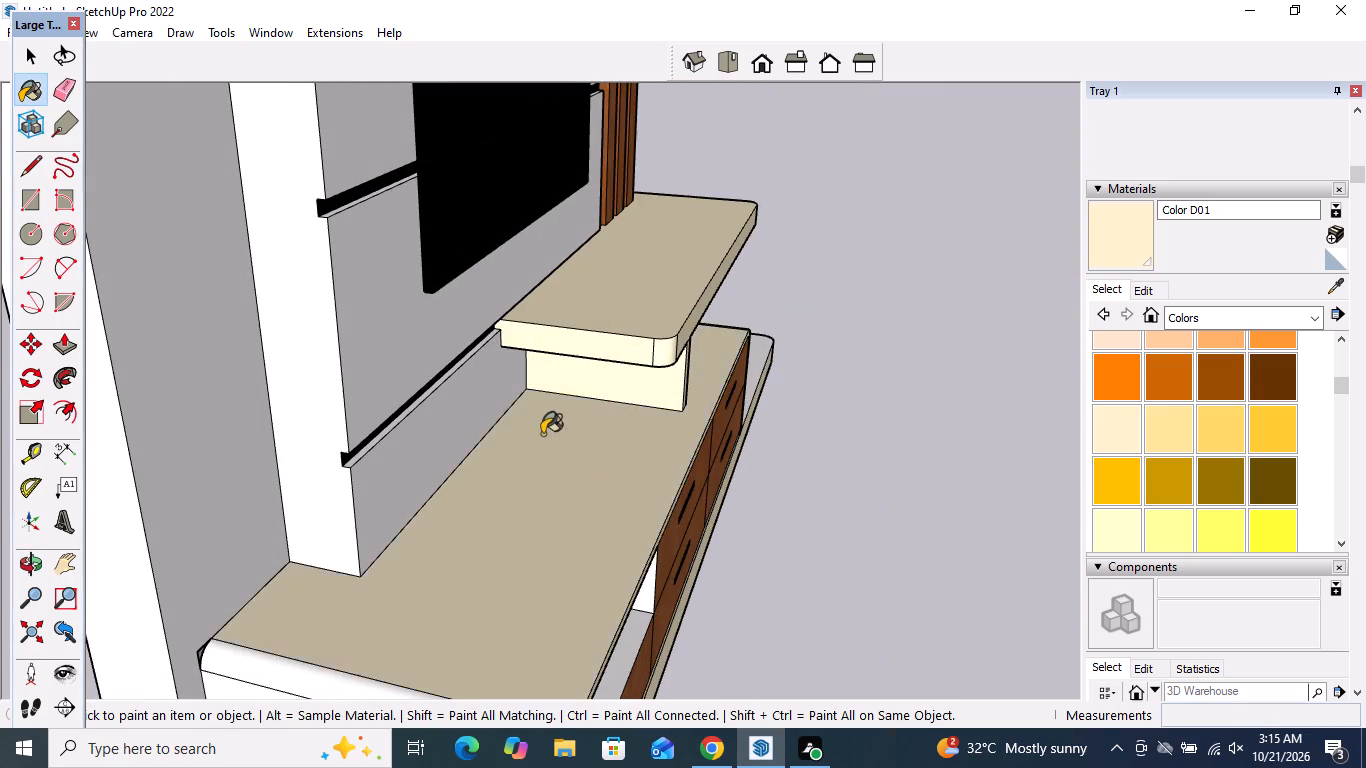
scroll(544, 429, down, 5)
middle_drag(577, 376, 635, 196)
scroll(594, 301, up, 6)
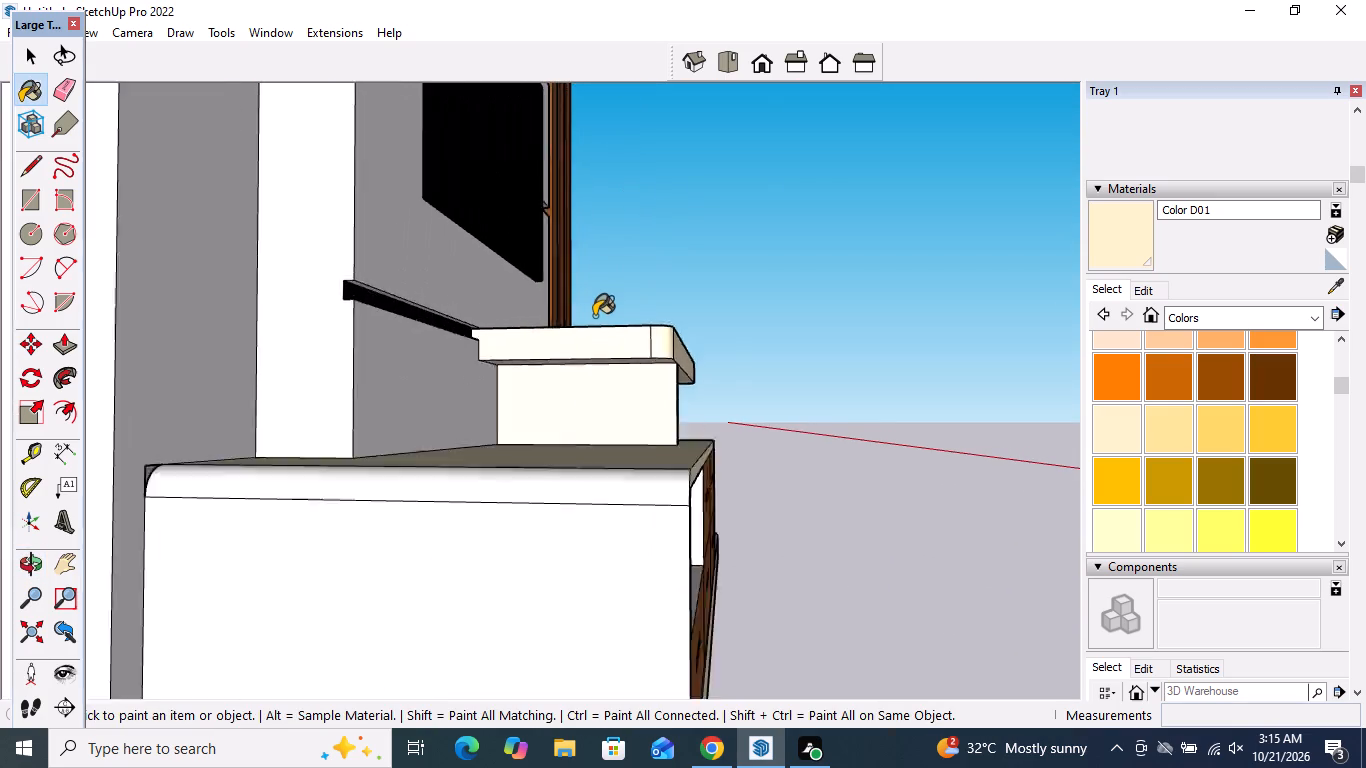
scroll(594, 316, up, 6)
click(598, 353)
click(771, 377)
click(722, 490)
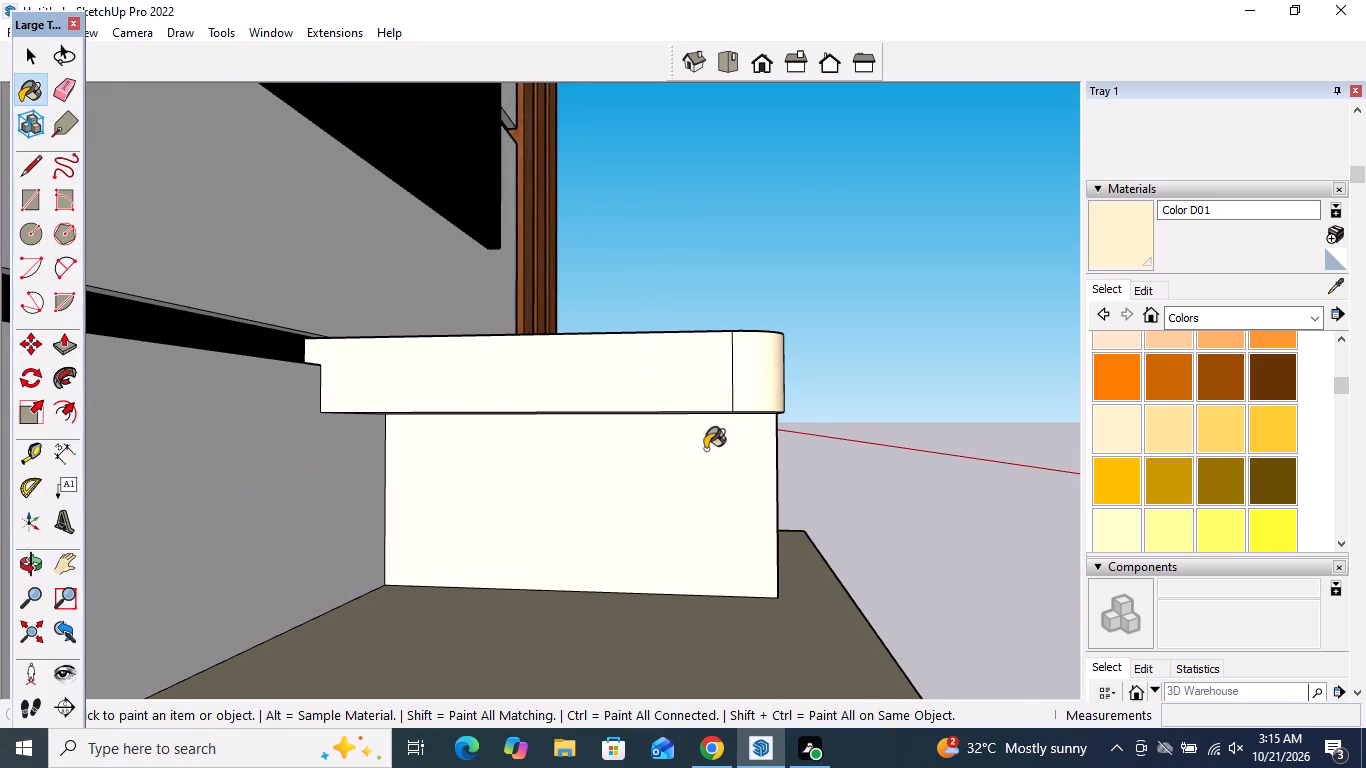
Paint the cabinet's end face beside the open compartment and its upper and lower rounded edges with Color D01.
scroll(646, 346, down, 15)
click(622, 492)
middle_drag(689, 516, 525, 543)
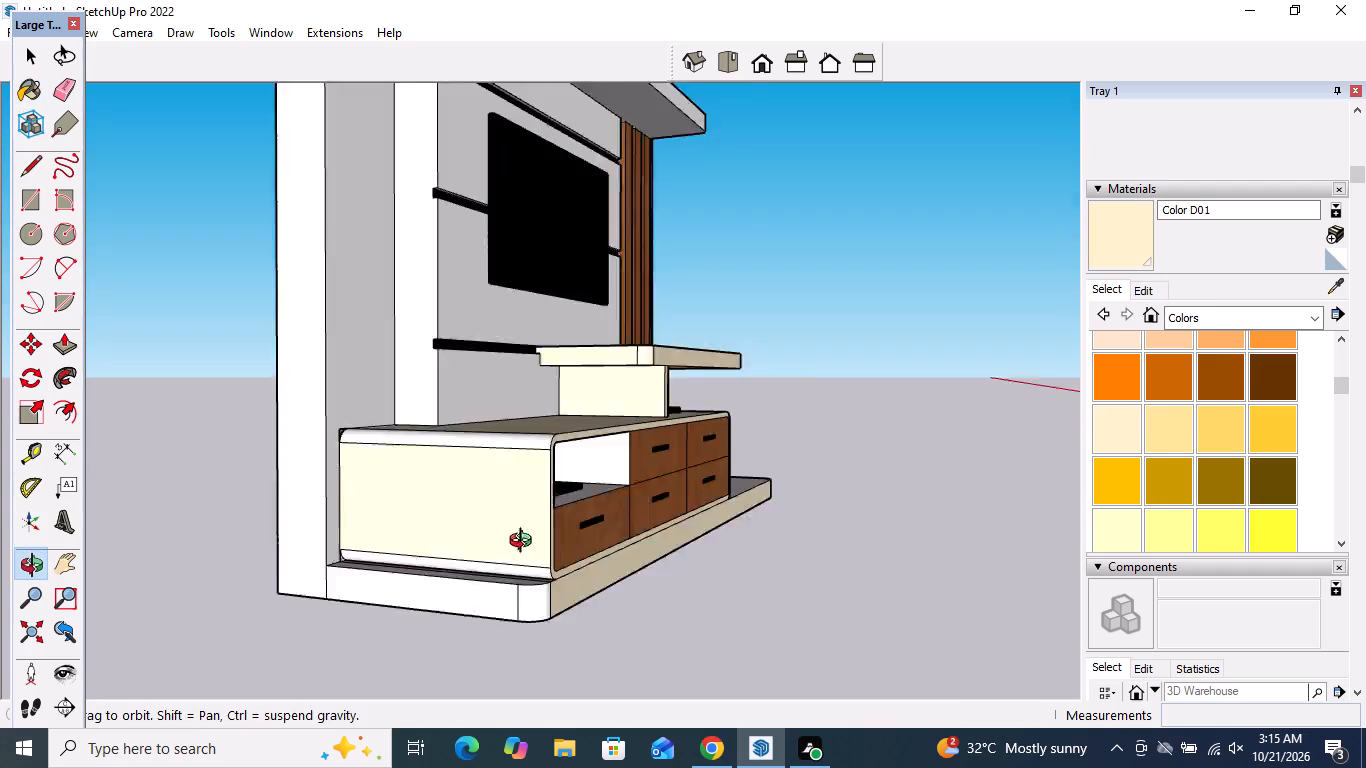
middle_drag(525, 543, 429, 592)
scroll(316, 503, up, 5)
click(316, 502)
scroll(316, 502, down, 4)
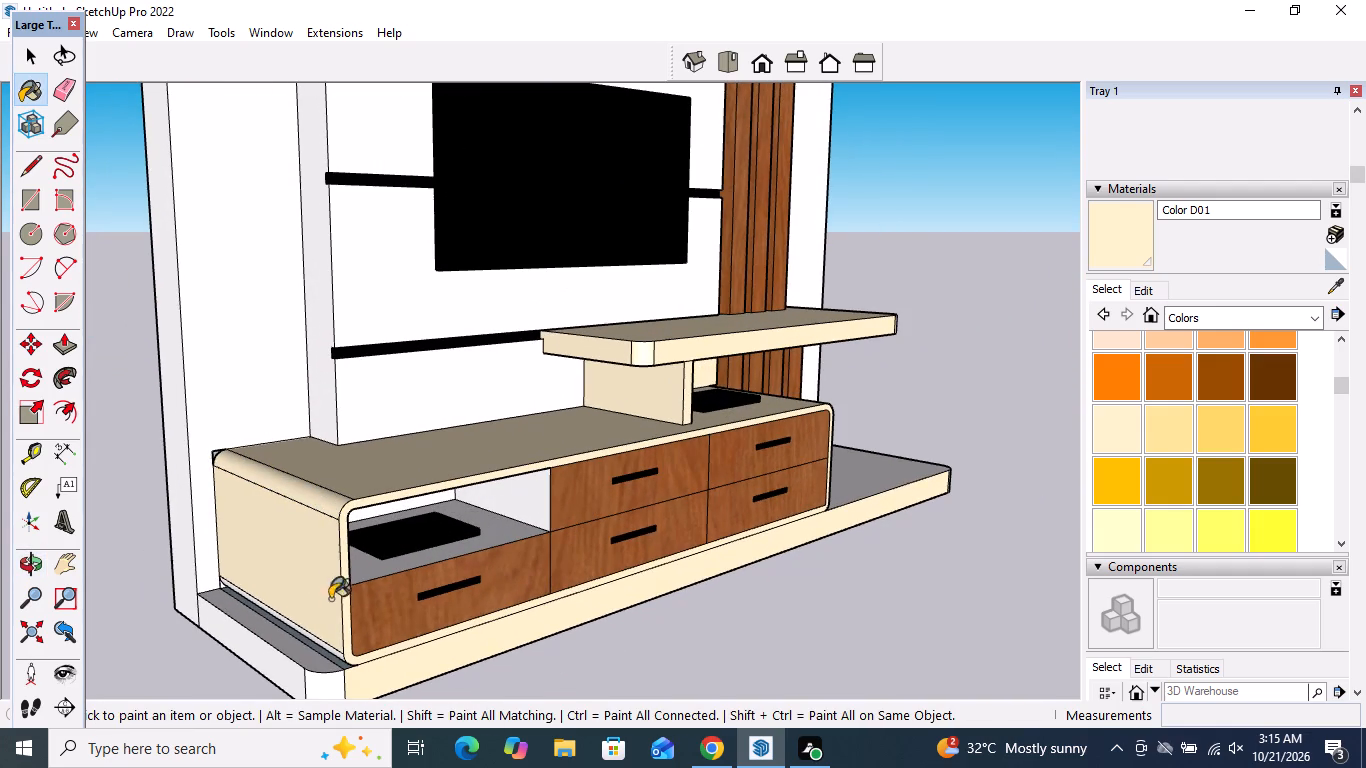
click(617, 363)
scroll(363, 656, up, 7)
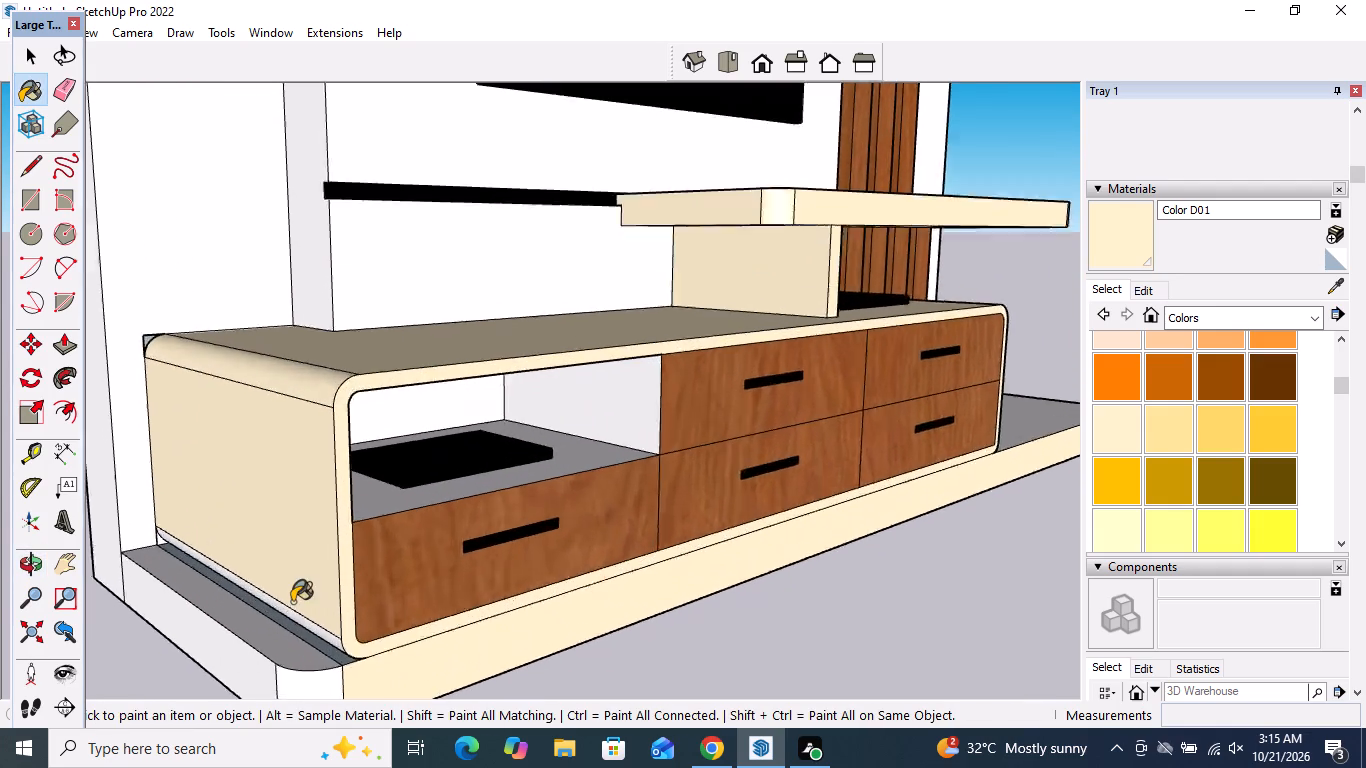
scroll(292, 602, up, 7)
click(312, 626)
Paint the base platform's end face and rounded corner on the open-compartment side with Color D01.
scroll(351, 501, down, 11)
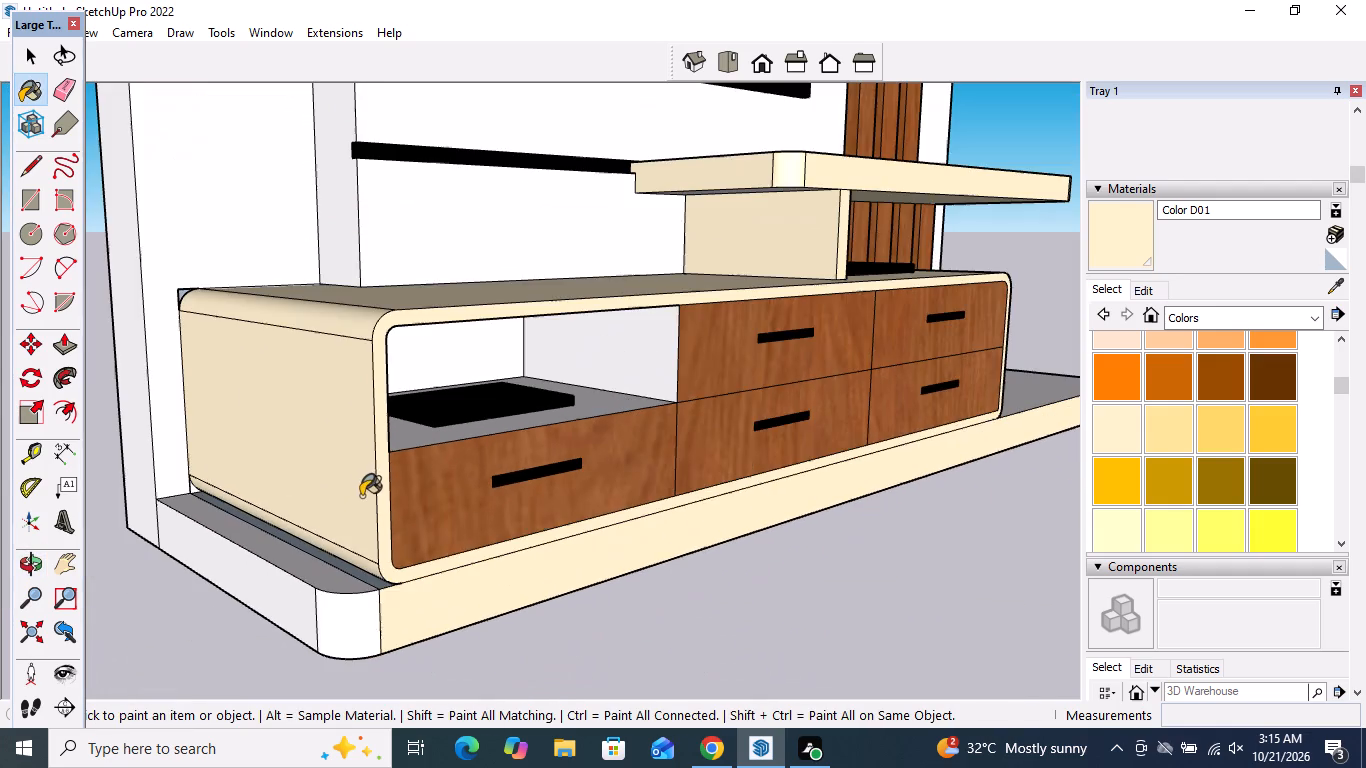
scroll(300, 634, up, 4)
click(298, 580)
click(356, 587)
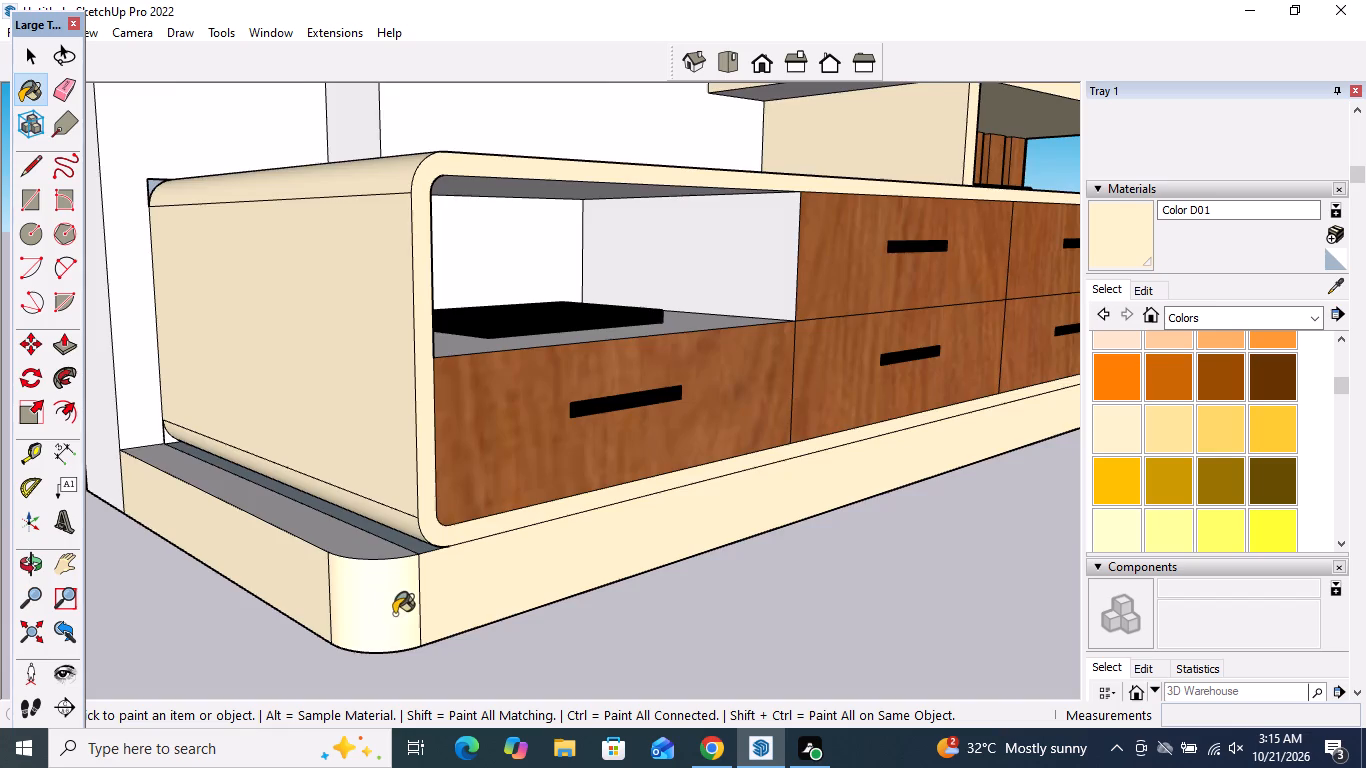
Paint the large back wall panel's side edge and its front face around the TV panel with Color D01.
scroll(395, 614, down, 16)
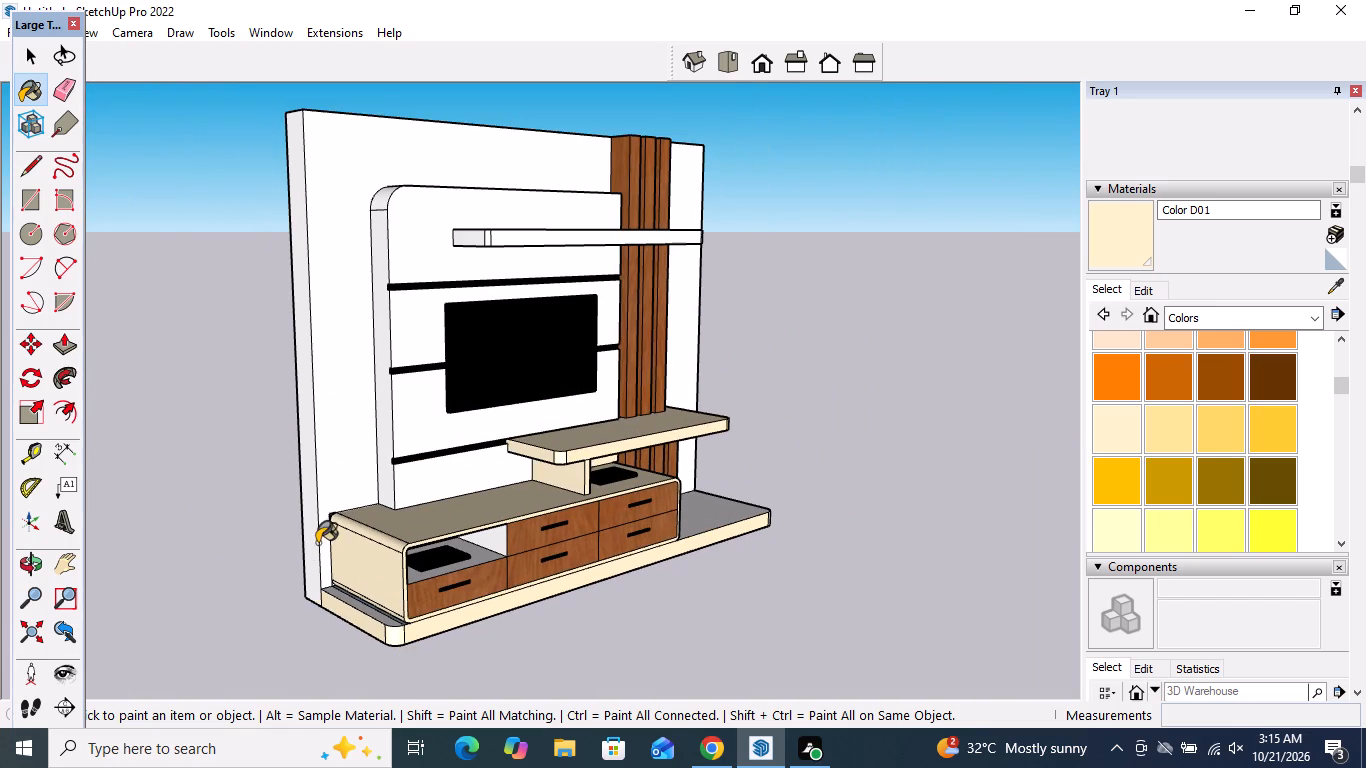
click(307, 535)
click(337, 456)
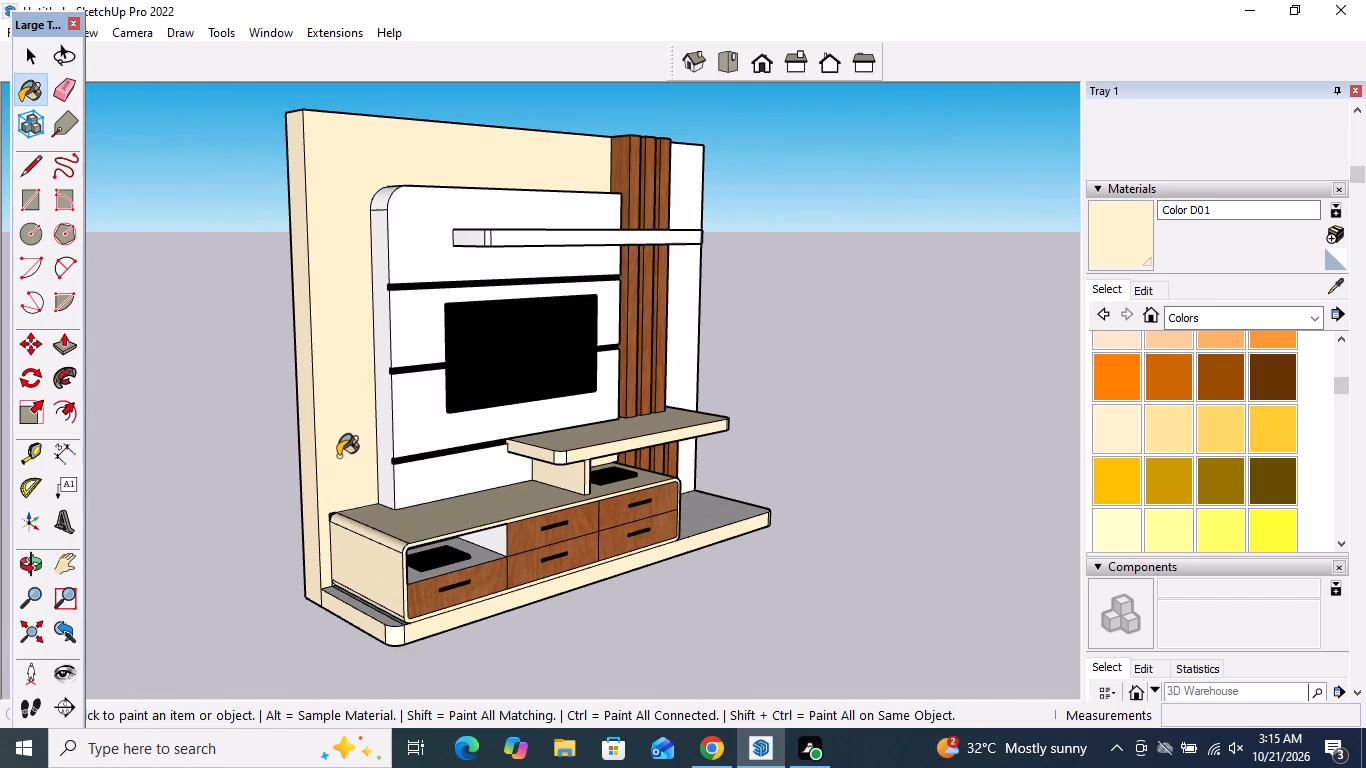
Paint the upper shelf's top, front face, both end faces and both rounded corners with Color D01.
scroll(487, 209, up, 8)
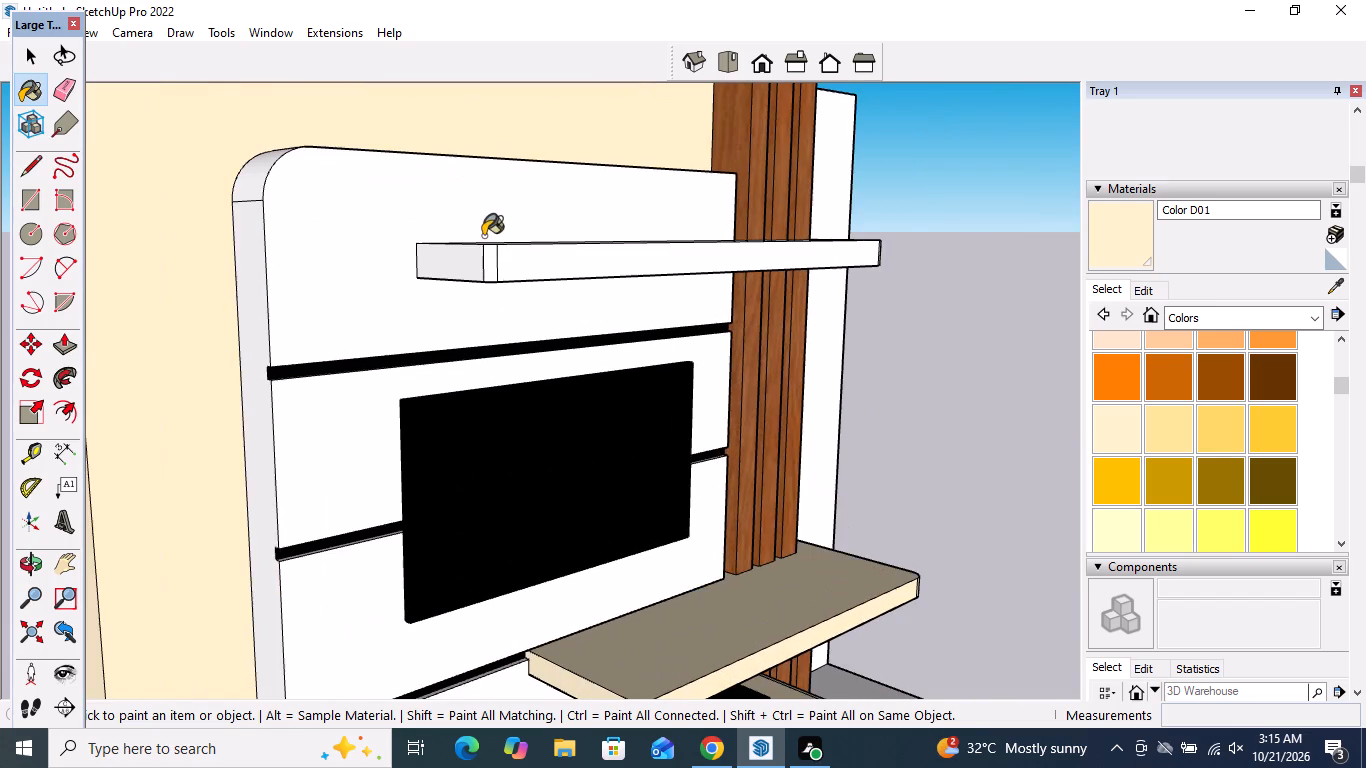
click(459, 261)
click(496, 260)
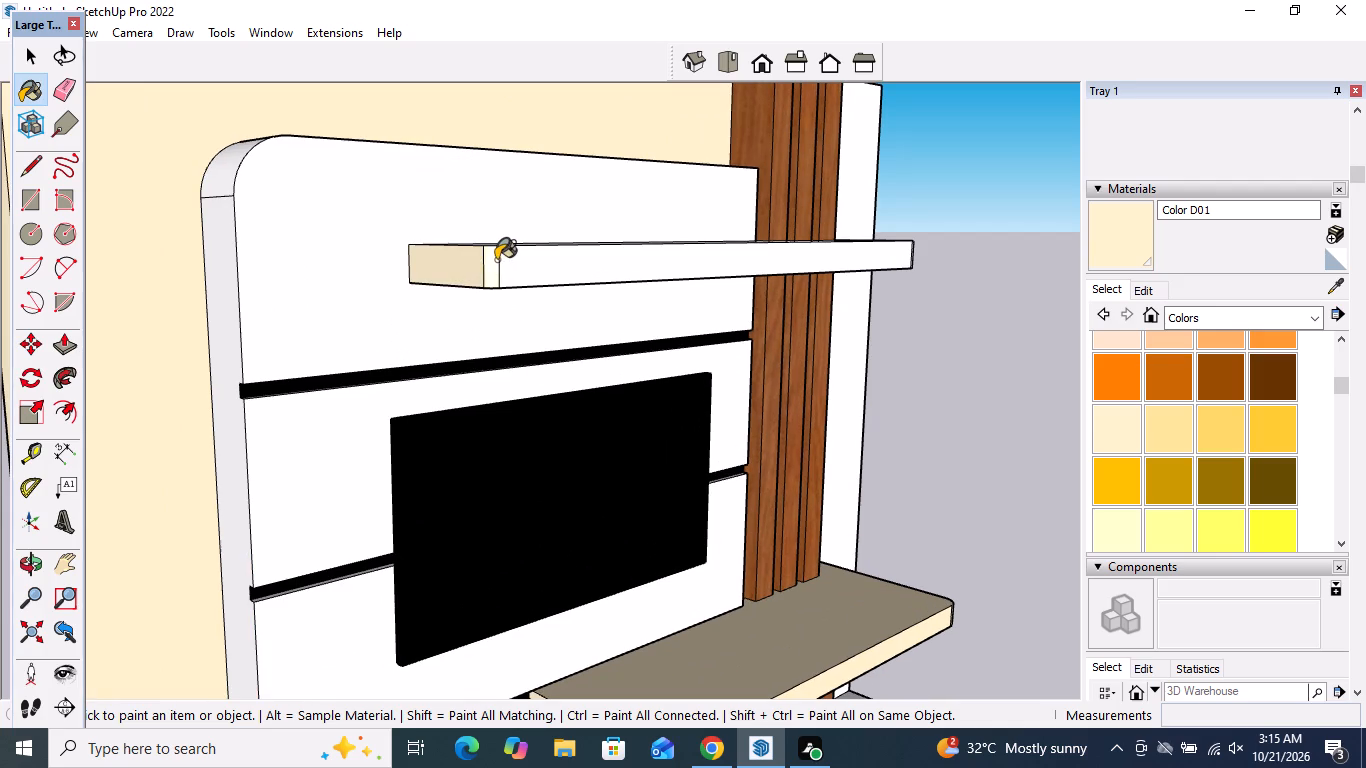
click(524, 260)
middle_drag(524, 258, 483, 450)
click(481, 399)
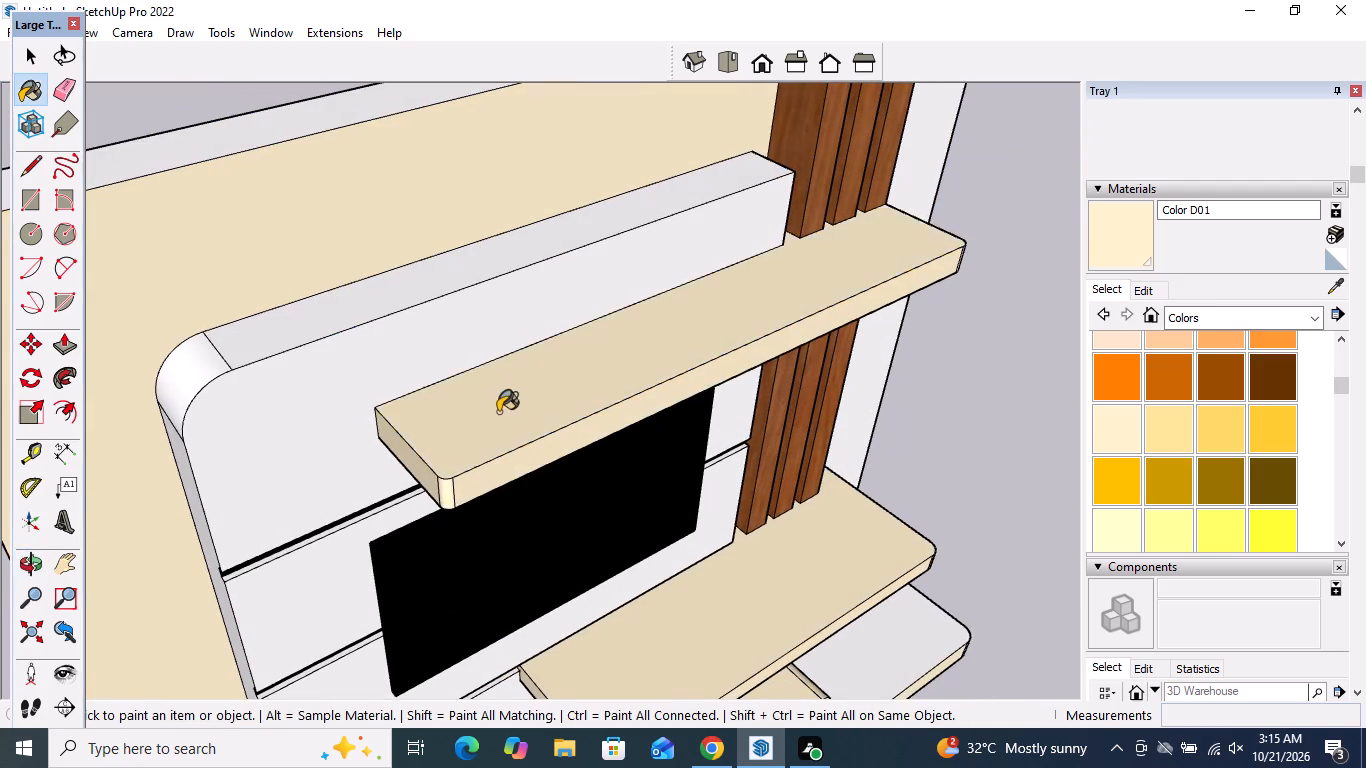
scroll(497, 417, down, 5)
middle_drag(715, 386, 196, 342)
scroll(196, 342, down, 1)
scroll(571, 432, up, 2)
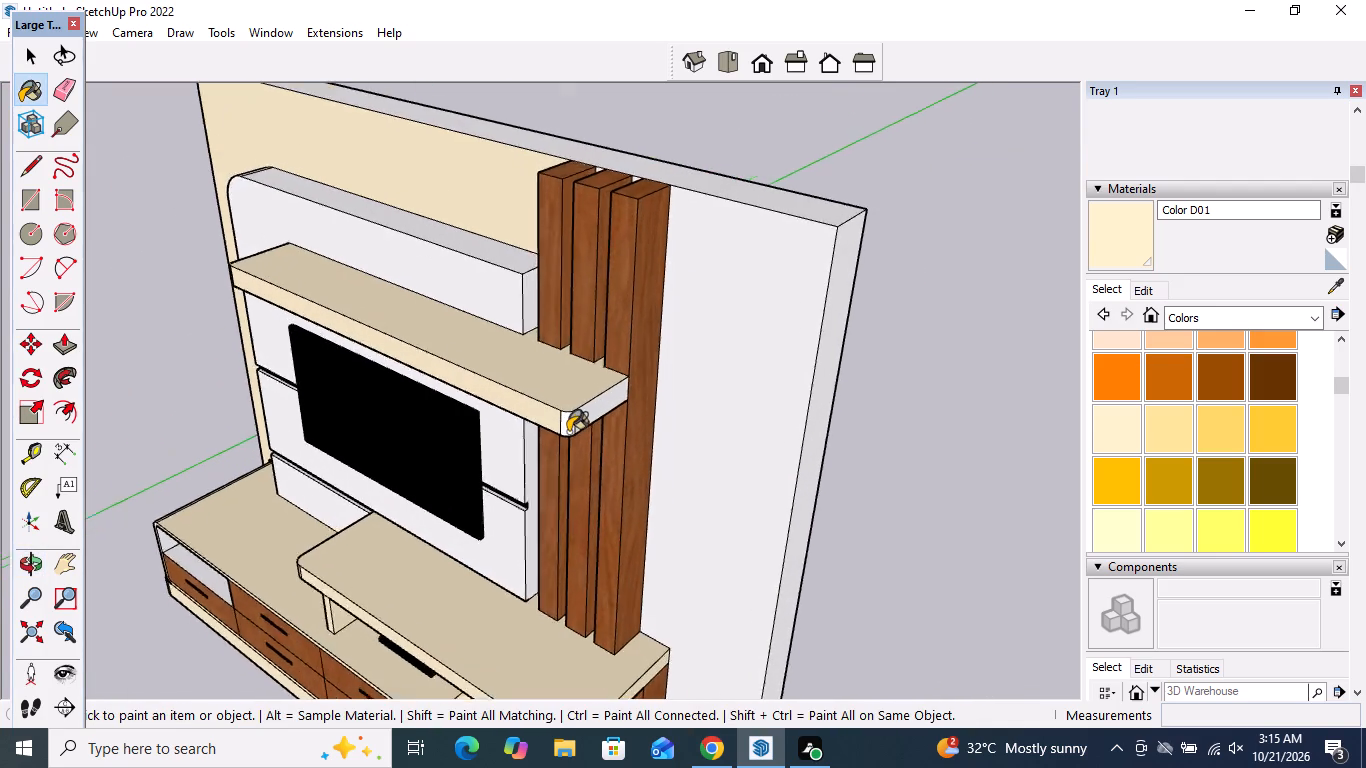
scroll(568, 432, up, 7)
click(568, 432)
click(599, 404)
Paint the back wall panel's front face beyond the slats and its top edge with Color D01.
scroll(626, 424, down, 11)
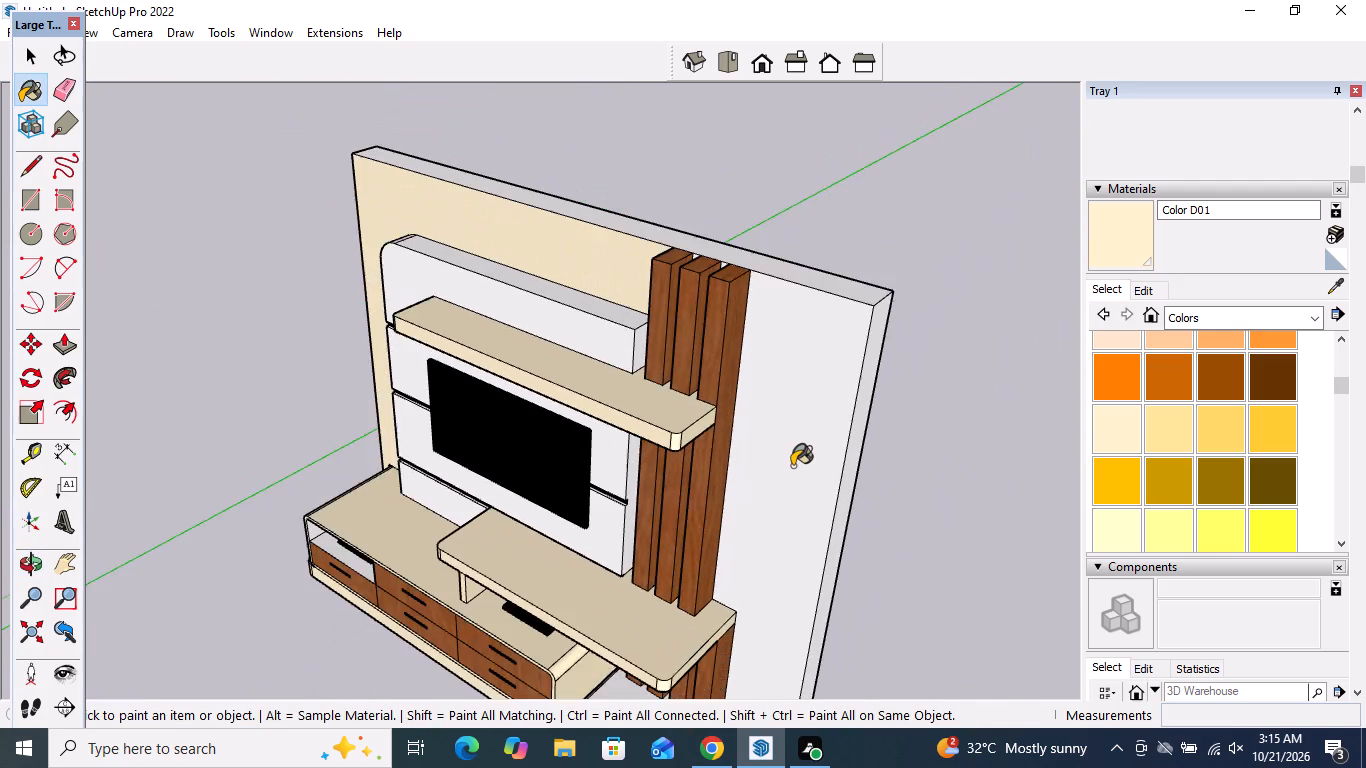
scroll(795, 464, down, 4)
click(795, 472)
scroll(767, 526, down, 1)
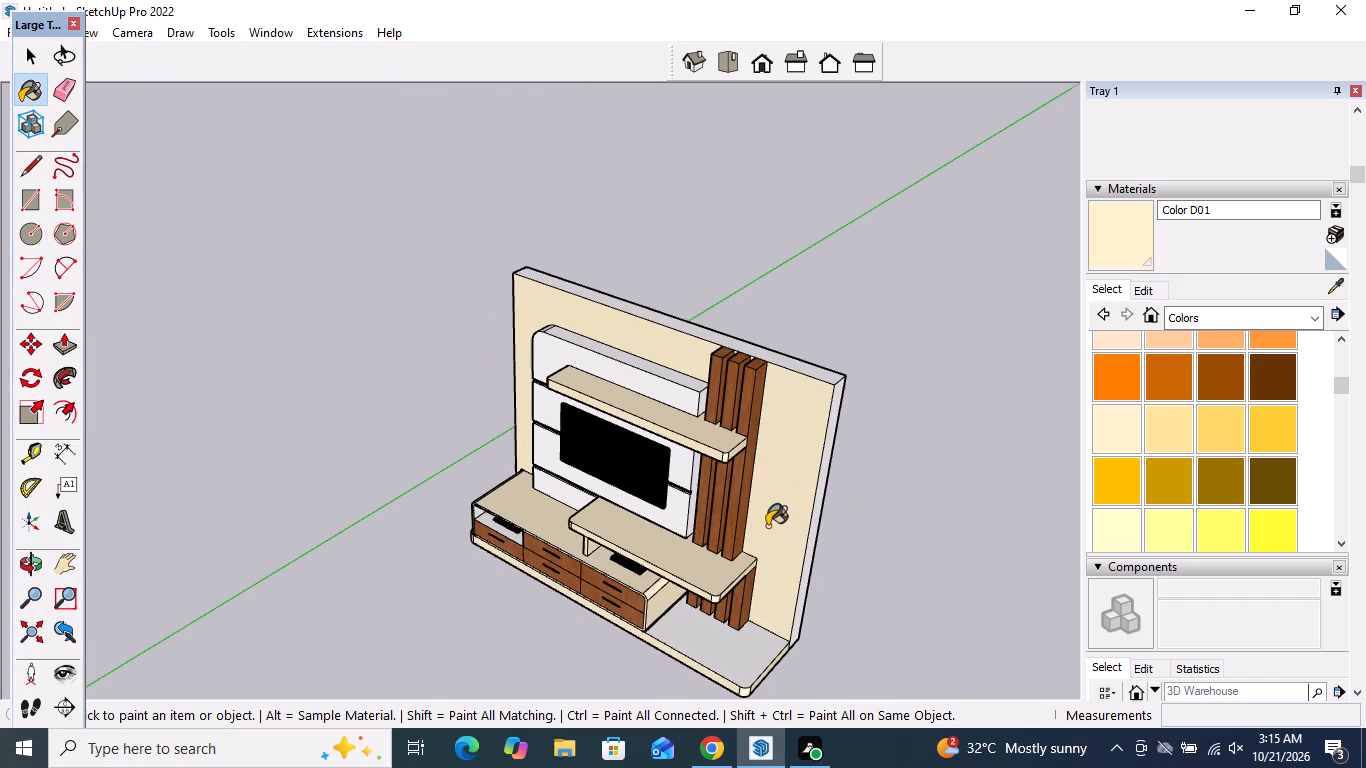
scroll(797, 370, up, 8)
click(800, 365)
Paint the base platform's top surface with Color D01.
scroll(800, 365, down, 5)
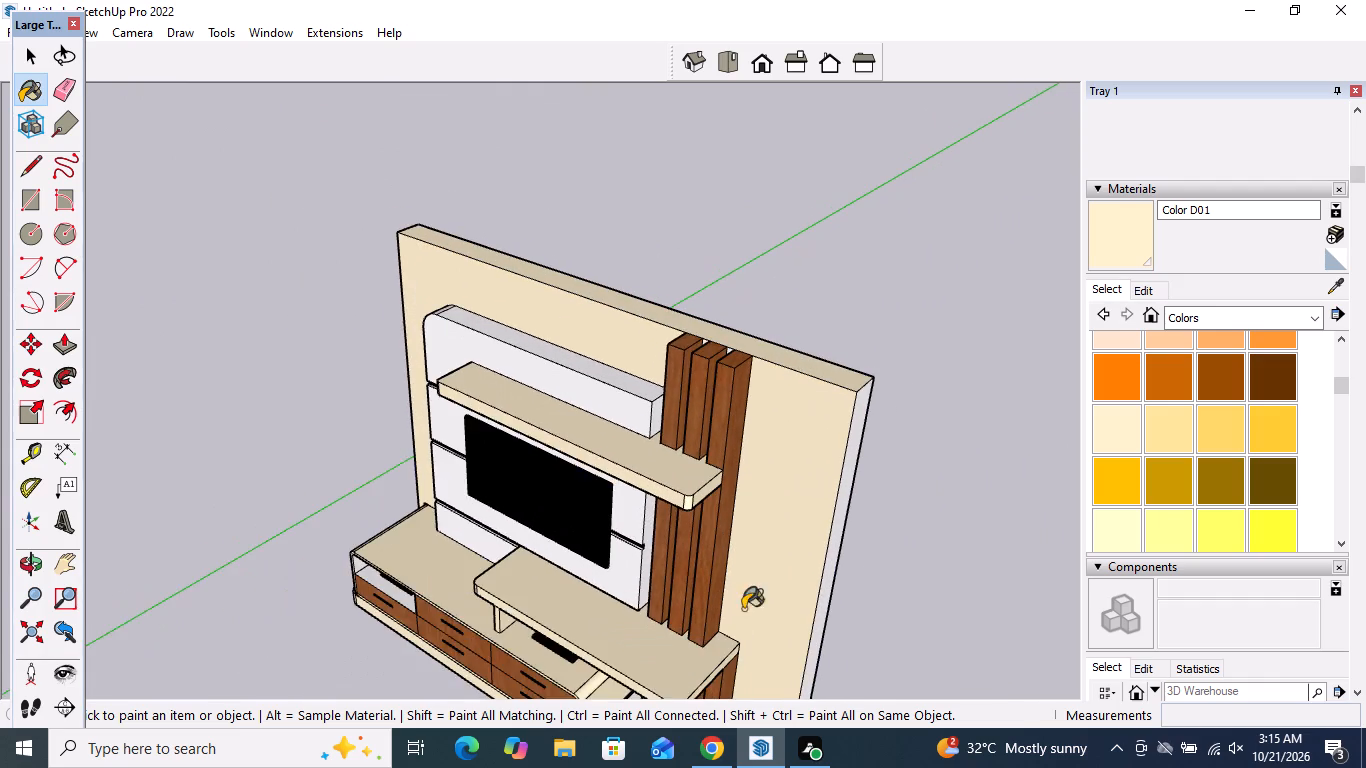
scroll(683, 584, down, 5)
scroll(689, 672, up, 3)
click(689, 672)
Paint the open compartment's floor, outer side wall, rounded upper corner and ceiling with Color D01.
scroll(726, 609, down, 4)
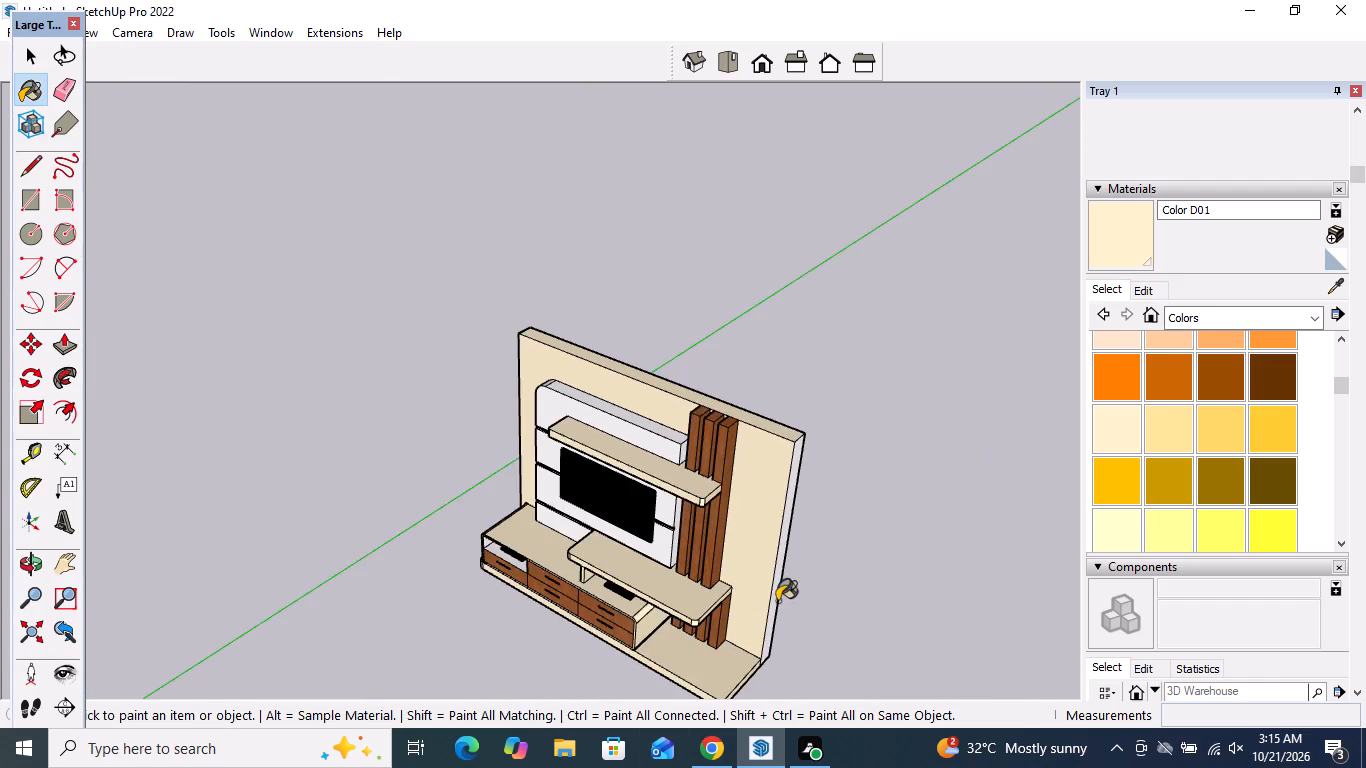
middle_drag(777, 601, 671, 579)
scroll(426, 608, up, 17)
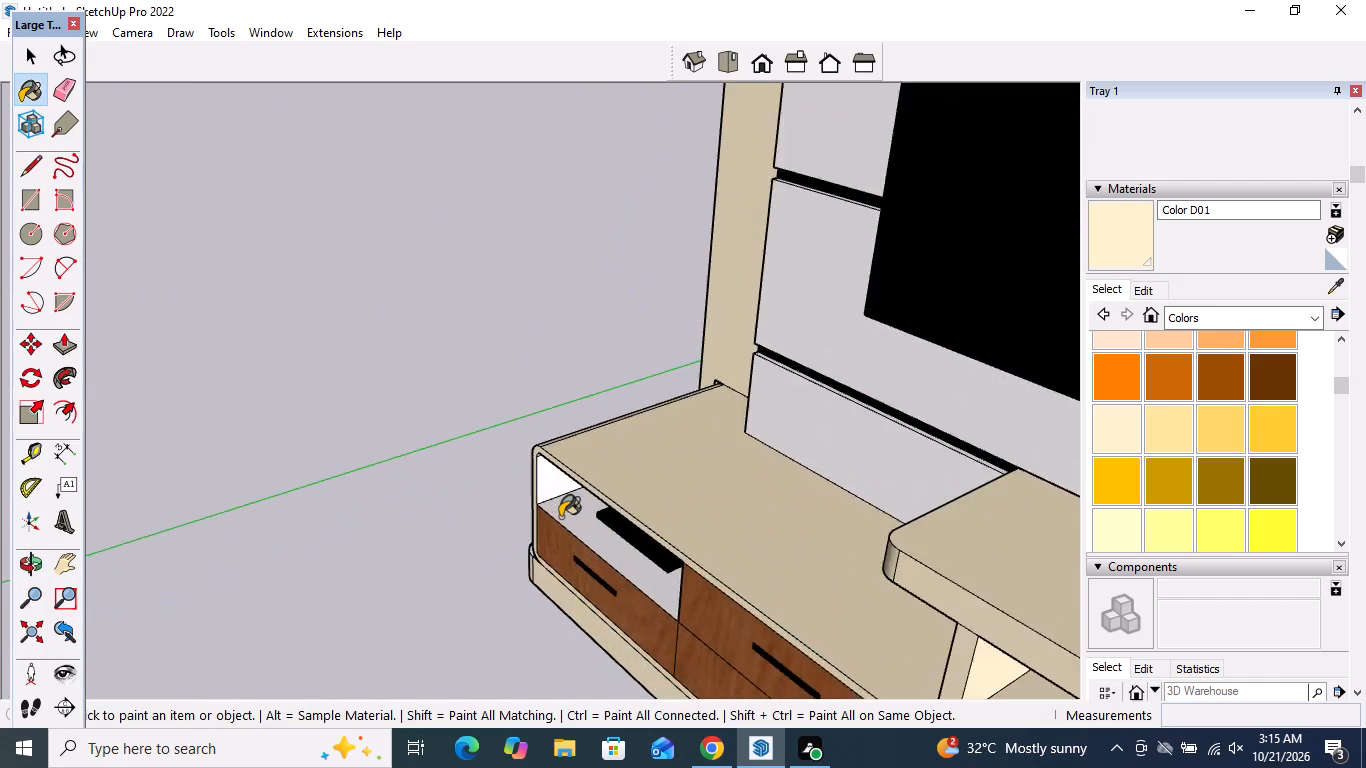
scroll(560, 517, up, 9)
click(600, 490)
click(548, 422)
middle_drag(641, 570, 648, 559)
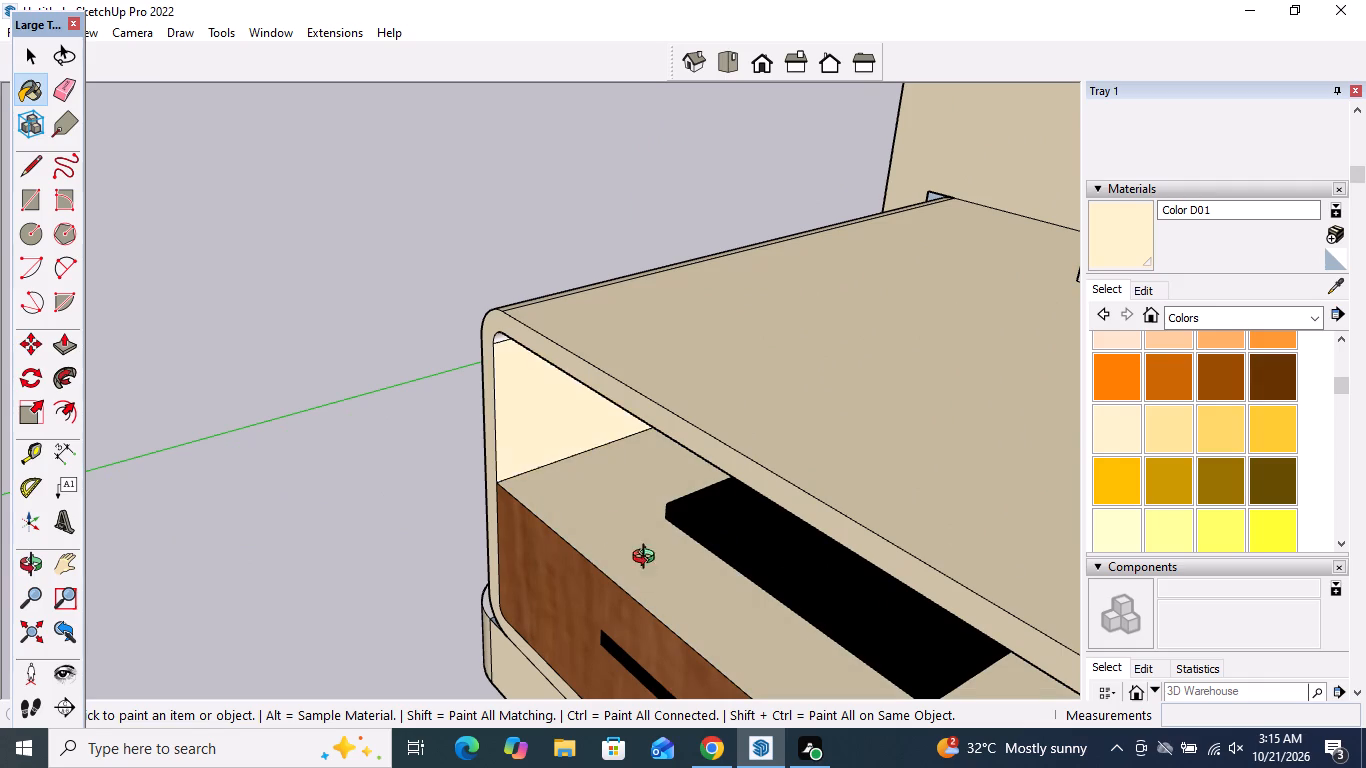
middle_drag(648, 559, 802, 304)
scroll(653, 266, up, 5)
click(657, 233)
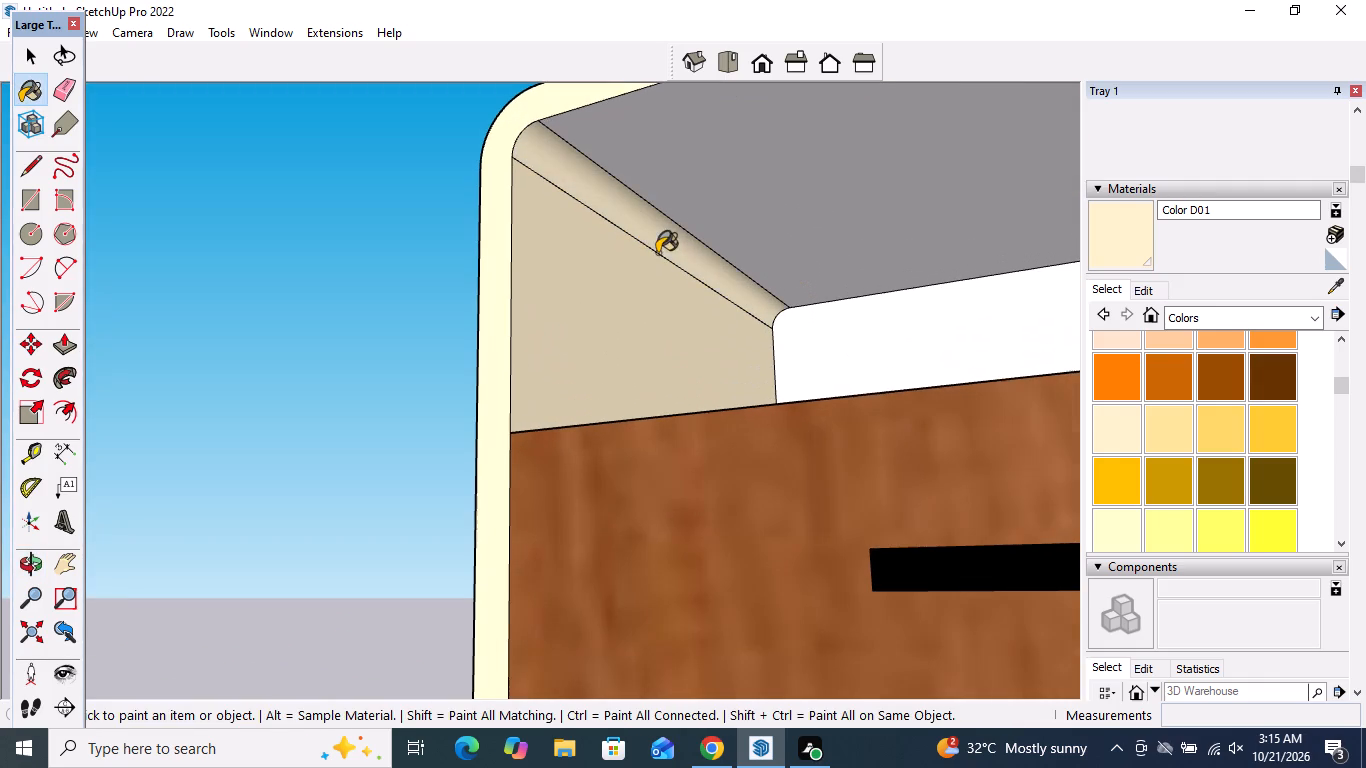
click(738, 208)
Paint the open compartment's drawer-side wall and back face with Color D01.
scroll(726, 322, down, 3)
middle_drag(726, 322, 957, 365)
scroll(610, 463, down, 5)
scroll(925, 389, up, 10)
click(921, 418)
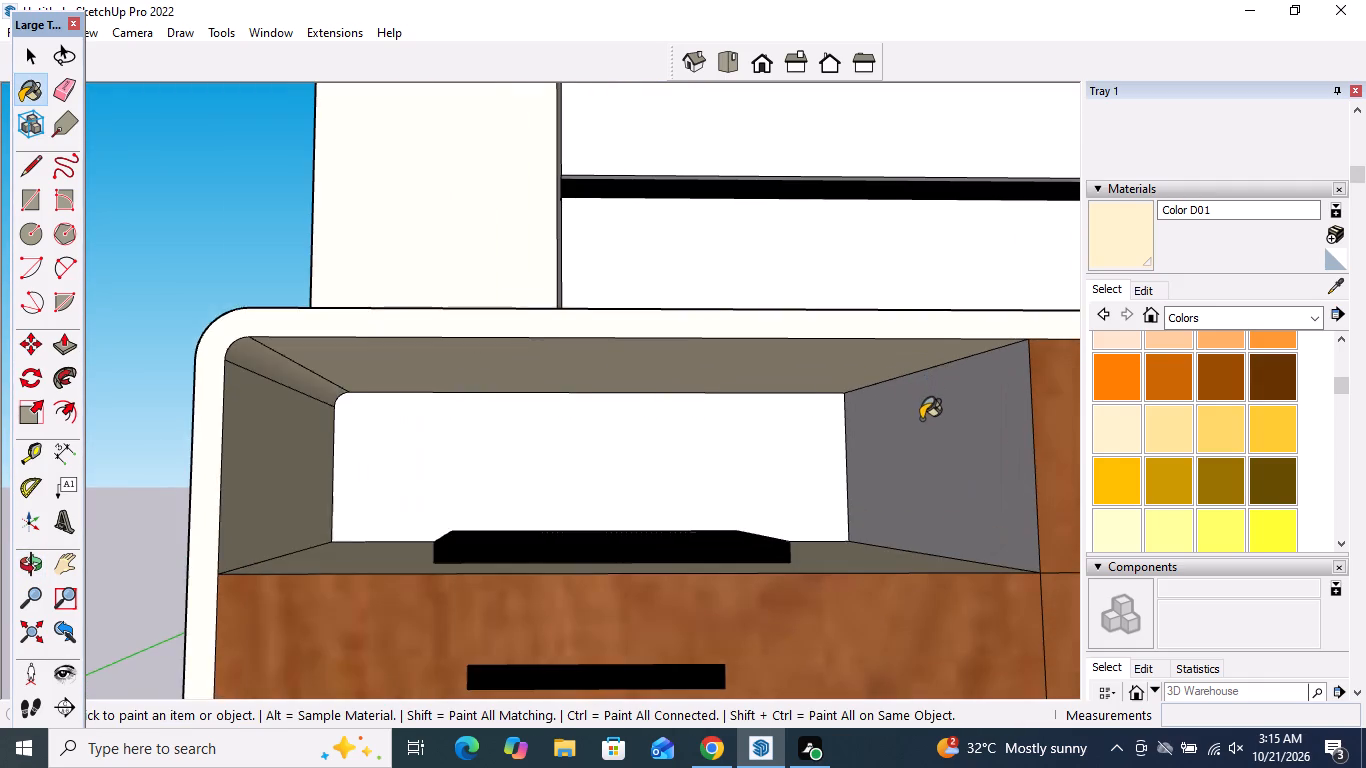
click(702, 461)
click(824, 602)
Paint the cabinet frame at its rounded upper corner beside the slats with Color D01.
scroll(640, 488, down, 6)
scroll(492, 497, down, 2)
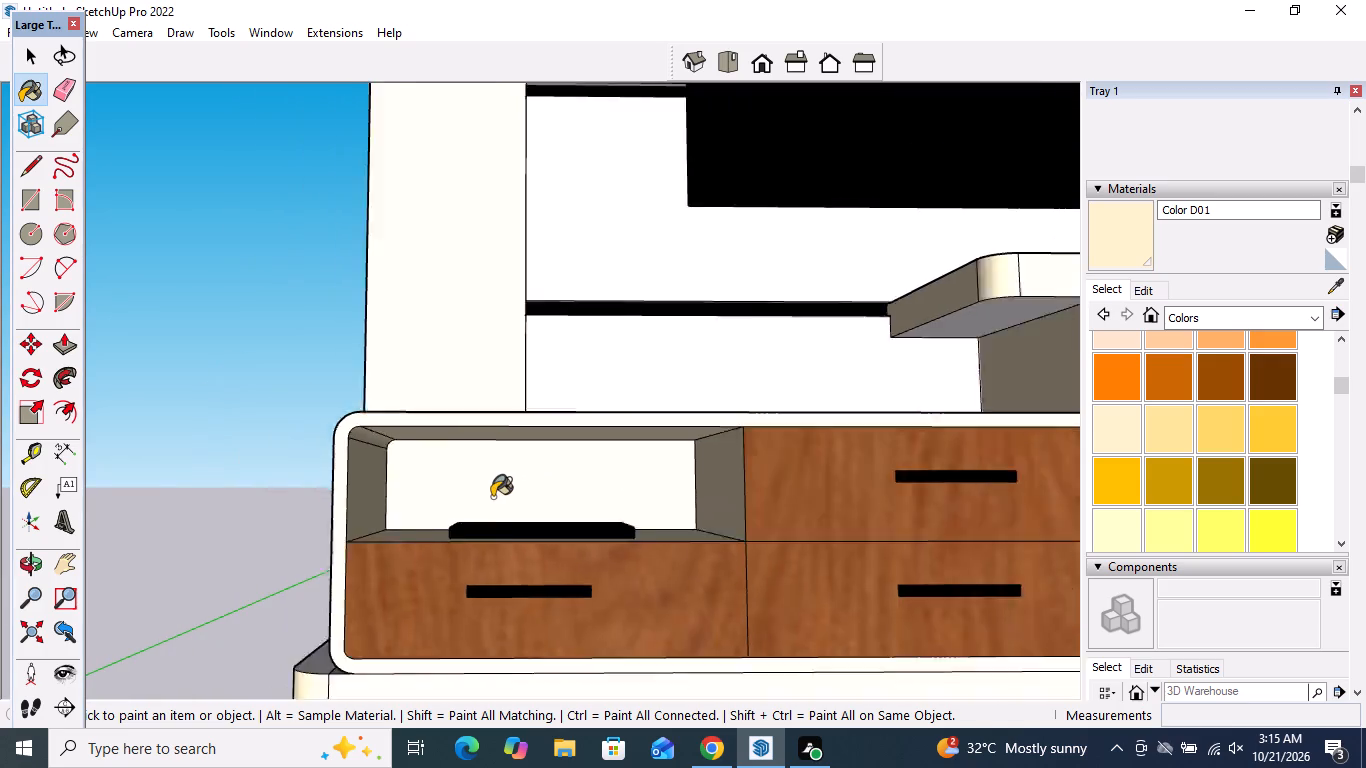
scroll(492, 497, down, 15)
scroll(685, 529, up, 12)
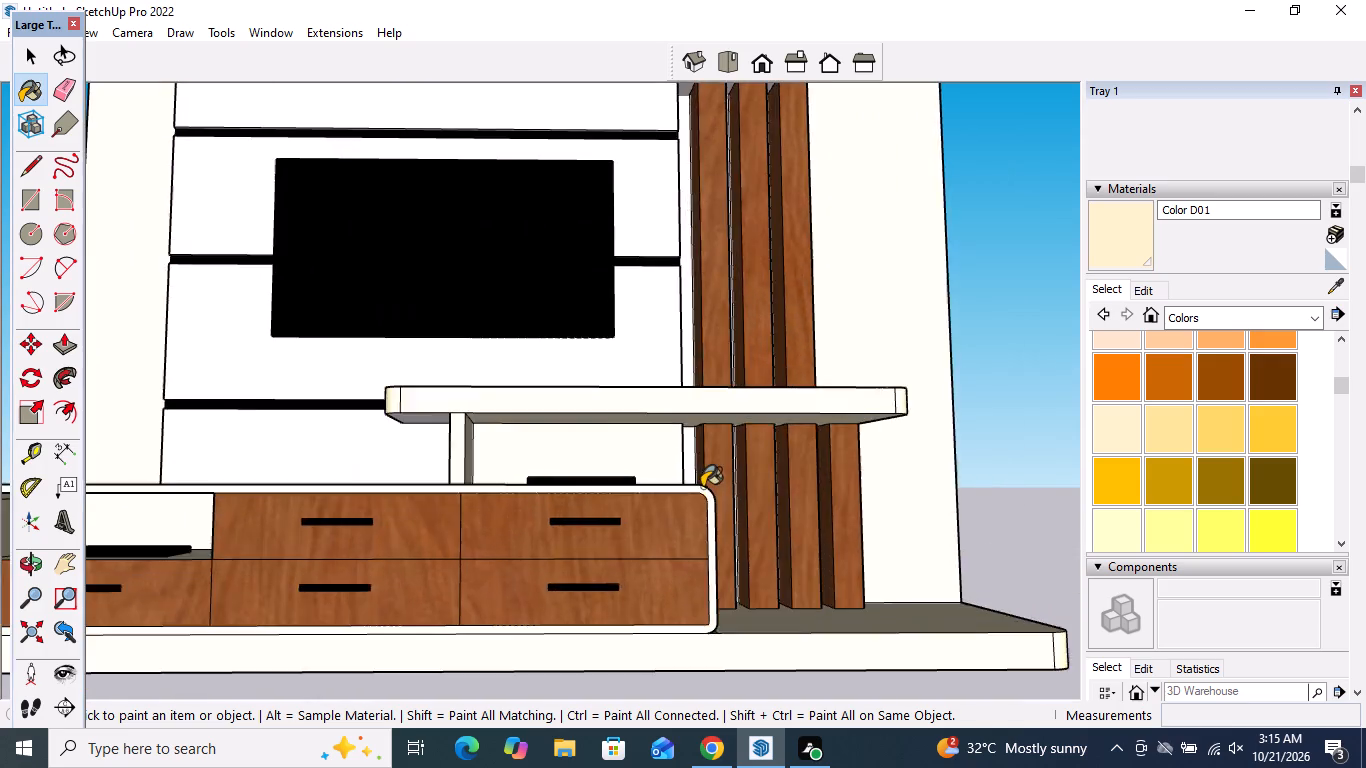
scroll(702, 487, up, 9)
click(697, 499)
scroll(492, 485, down, 18)
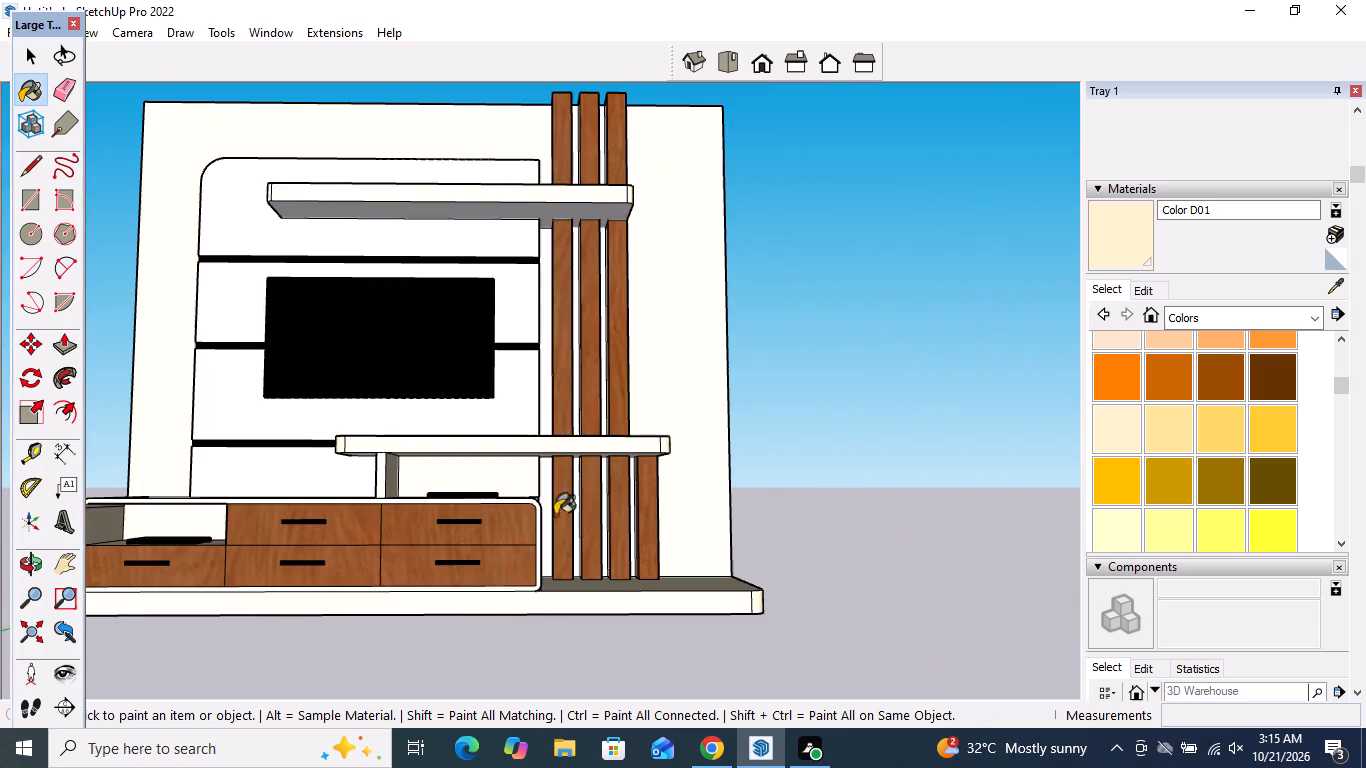
Paint the back wall's slat-side end face and rear face with Color D01.
middle_drag(955, 550, 474, 618)
click(714, 557)
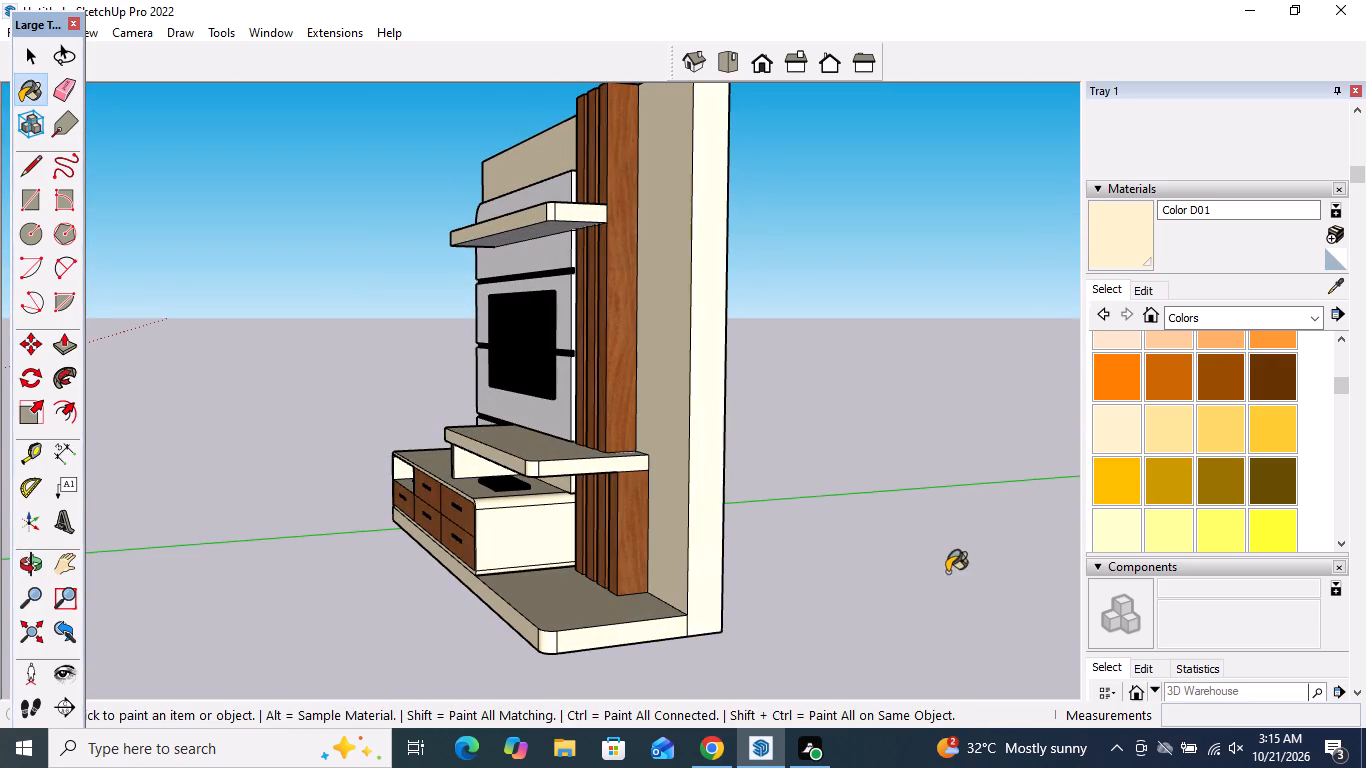
middle_drag(924, 578, 513, 652)
click(477, 520)
Examine the wall unit from behind, above and the open-compartment side for faces still left unpainted.
scroll(553, 458, down, 5)
middle_drag(542, 326, 562, 520)
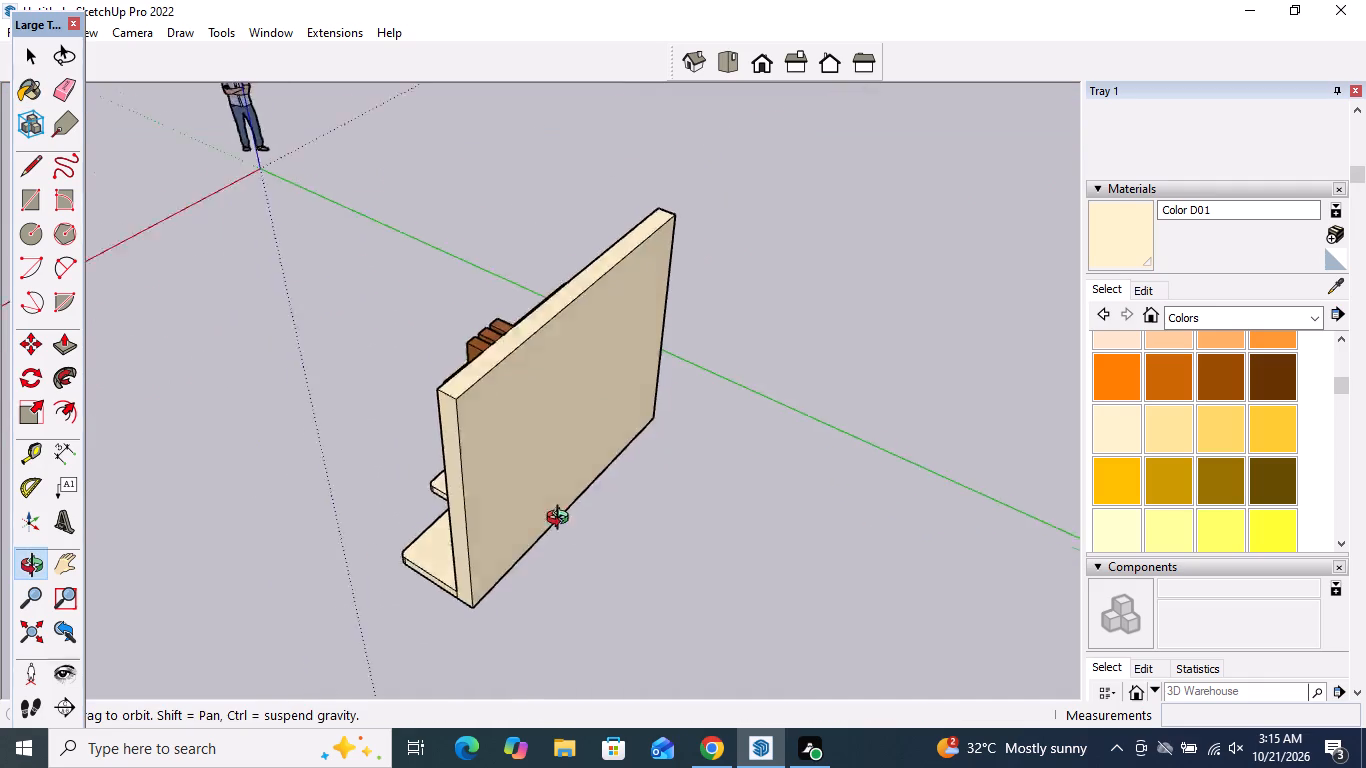
middle_drag(562, 520, 578, 664)
middle_drag(742, 303, 22, 315)
middle_drag(723, 470, 379, 454)
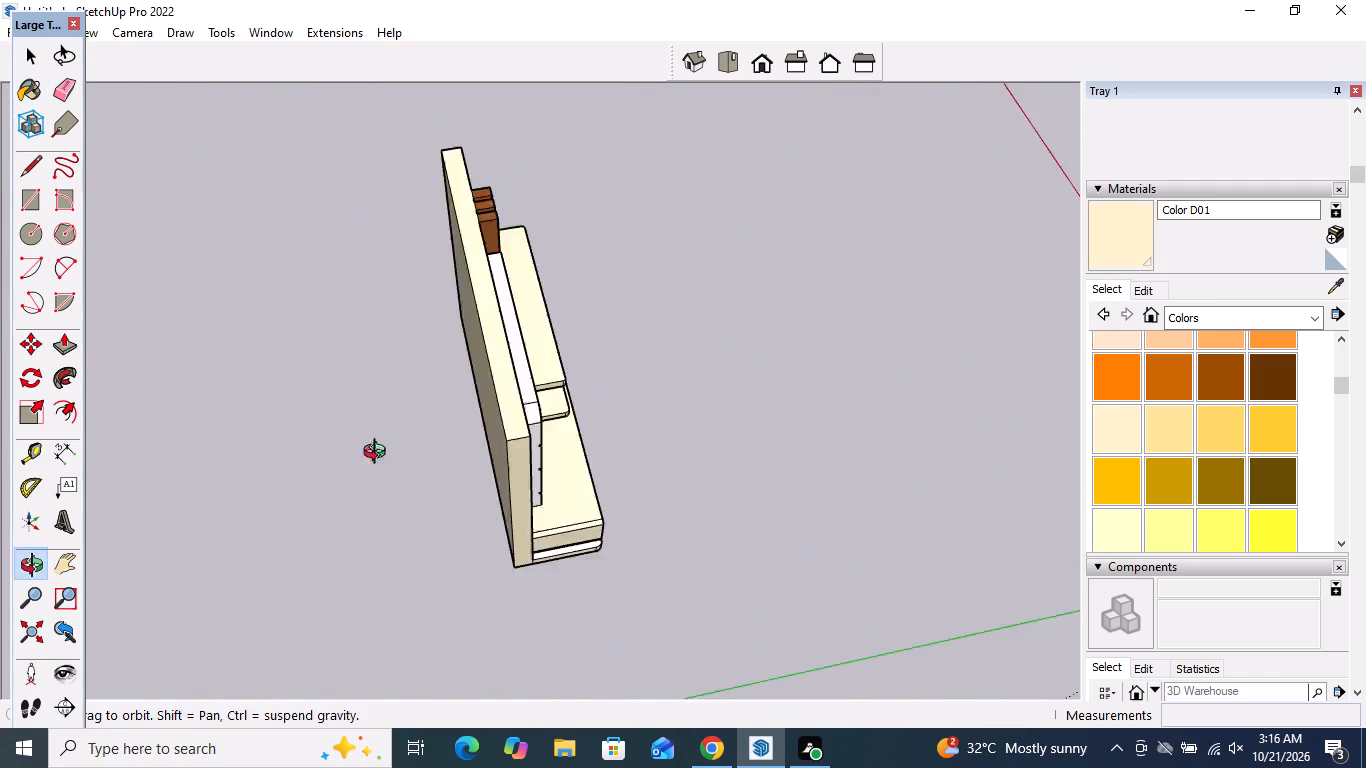
middle_drag(379, 454, 82, 396)
scroll(401, 456, up, 6)
middle_drag(466, 499, 470, 359)
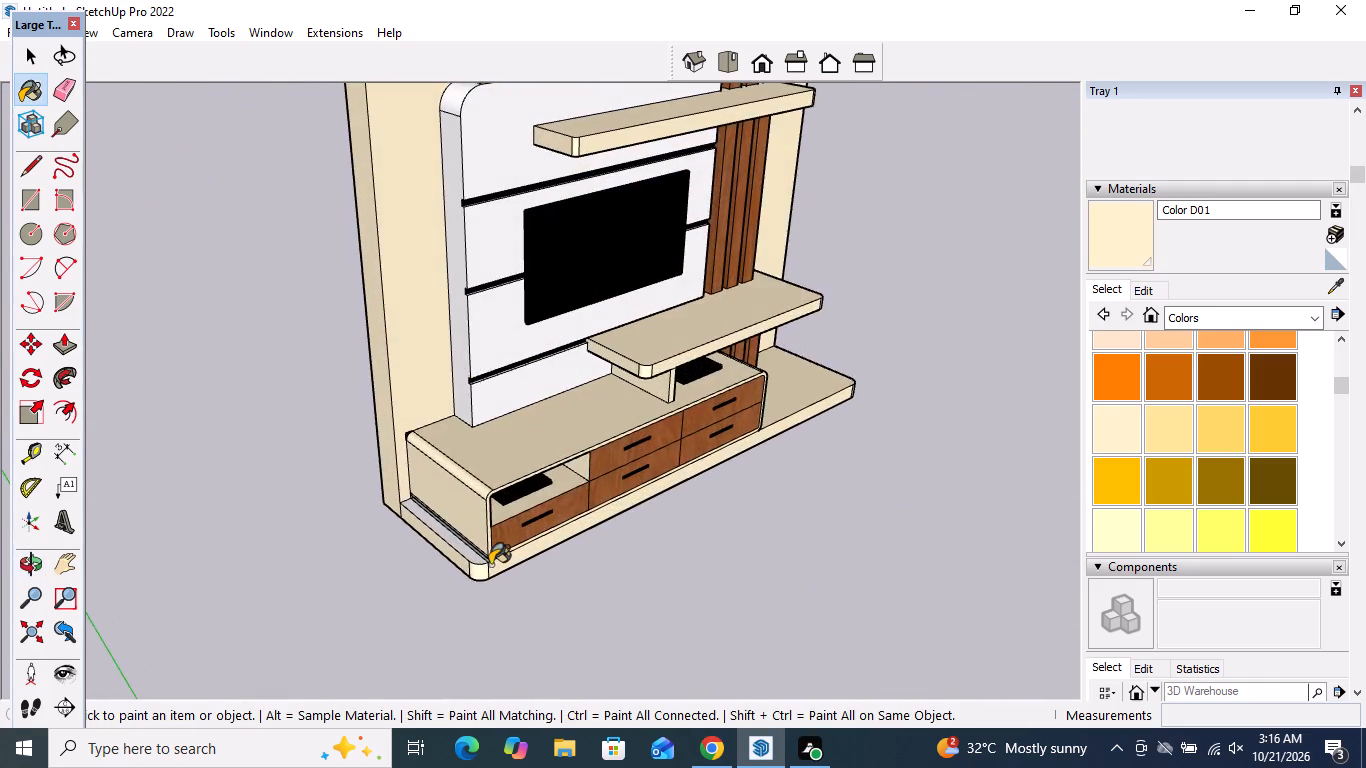
scroll(490, 565, down, 6)
key(space)
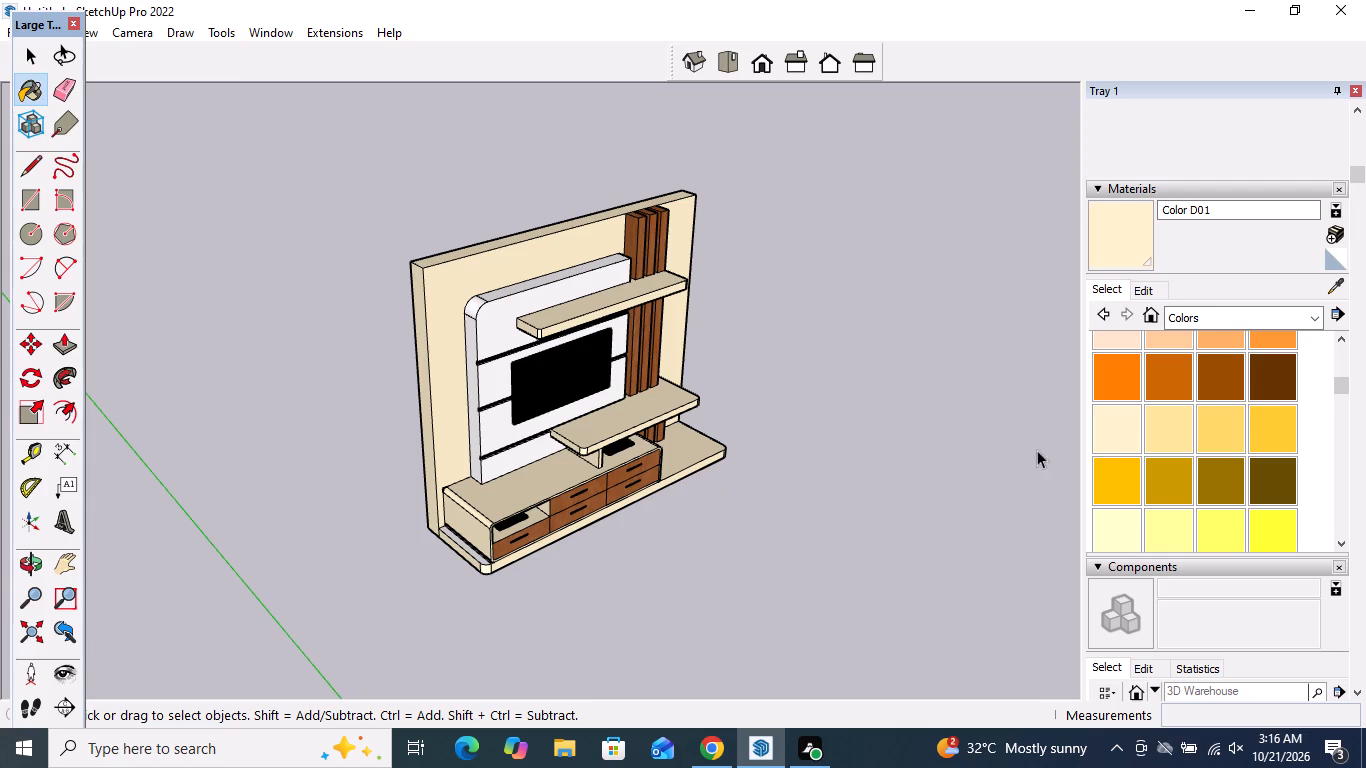
Paint the TV back panel's outer side, rounded upper corner and top edge with Color D01.
click(1119, 239)
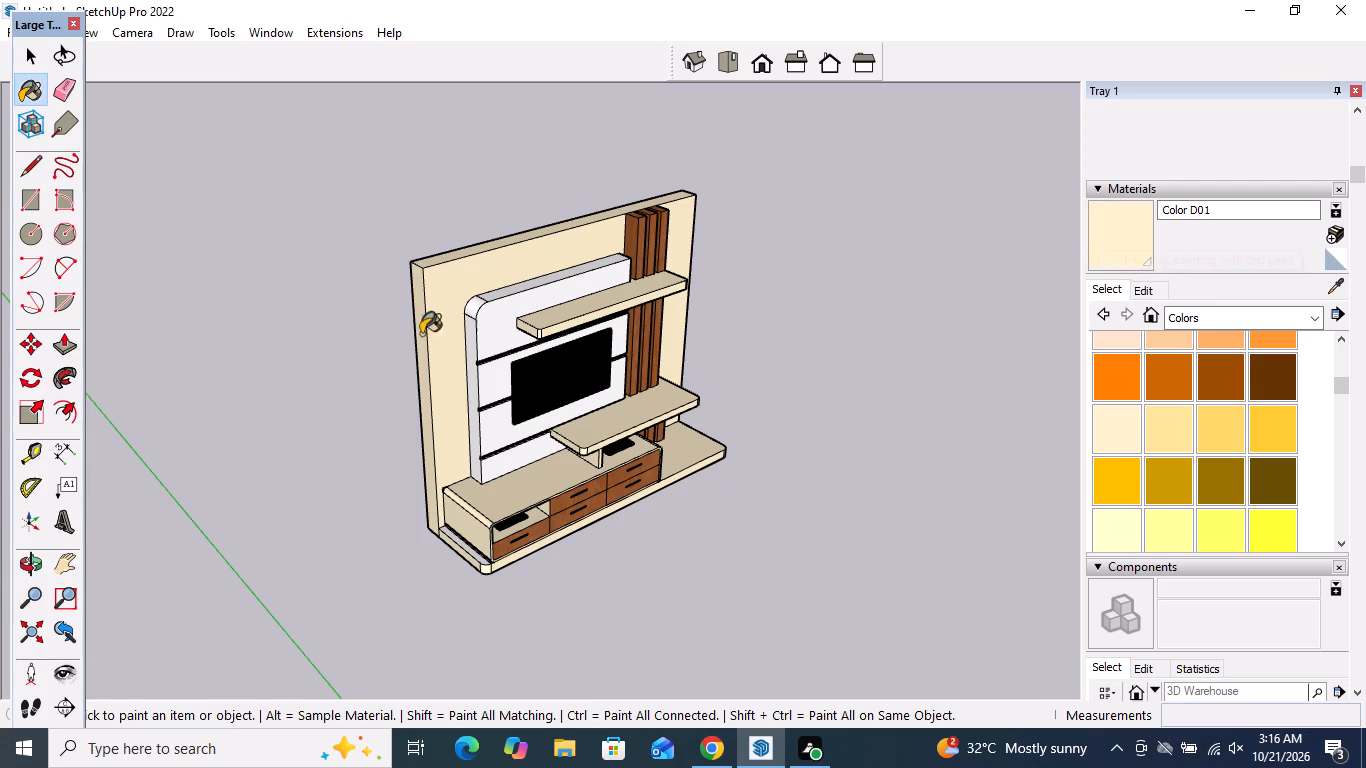
scroll(428, 311, up, 9)
click(487, 321)
drag(480, 257, 492, 246)
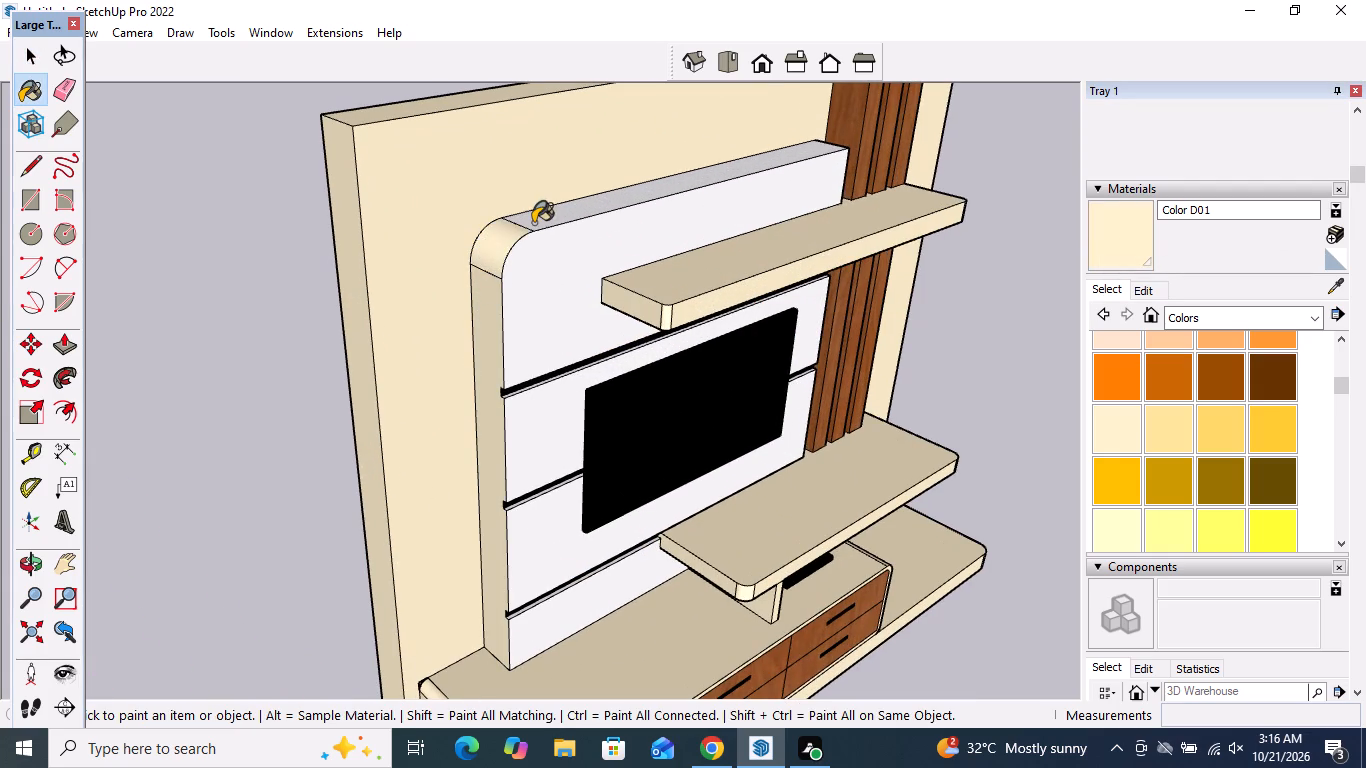
click(533, 223)
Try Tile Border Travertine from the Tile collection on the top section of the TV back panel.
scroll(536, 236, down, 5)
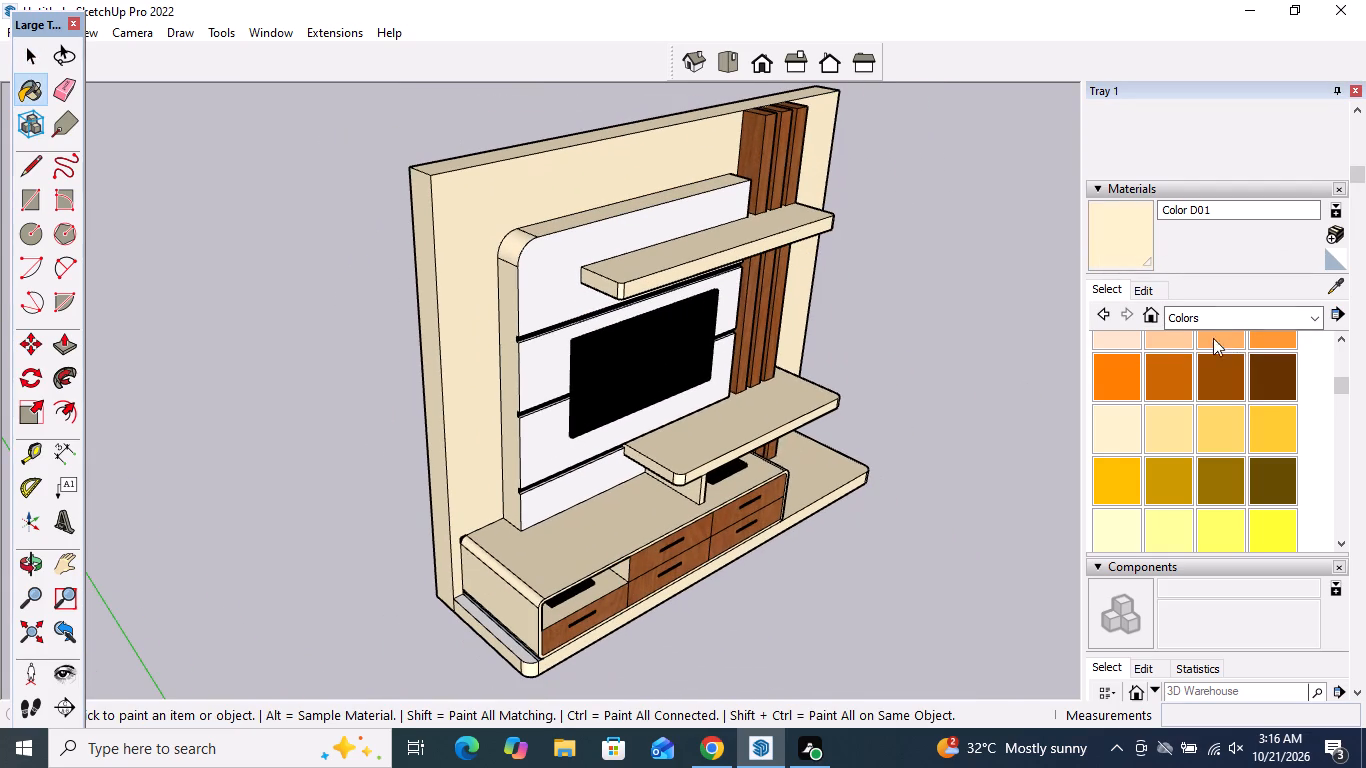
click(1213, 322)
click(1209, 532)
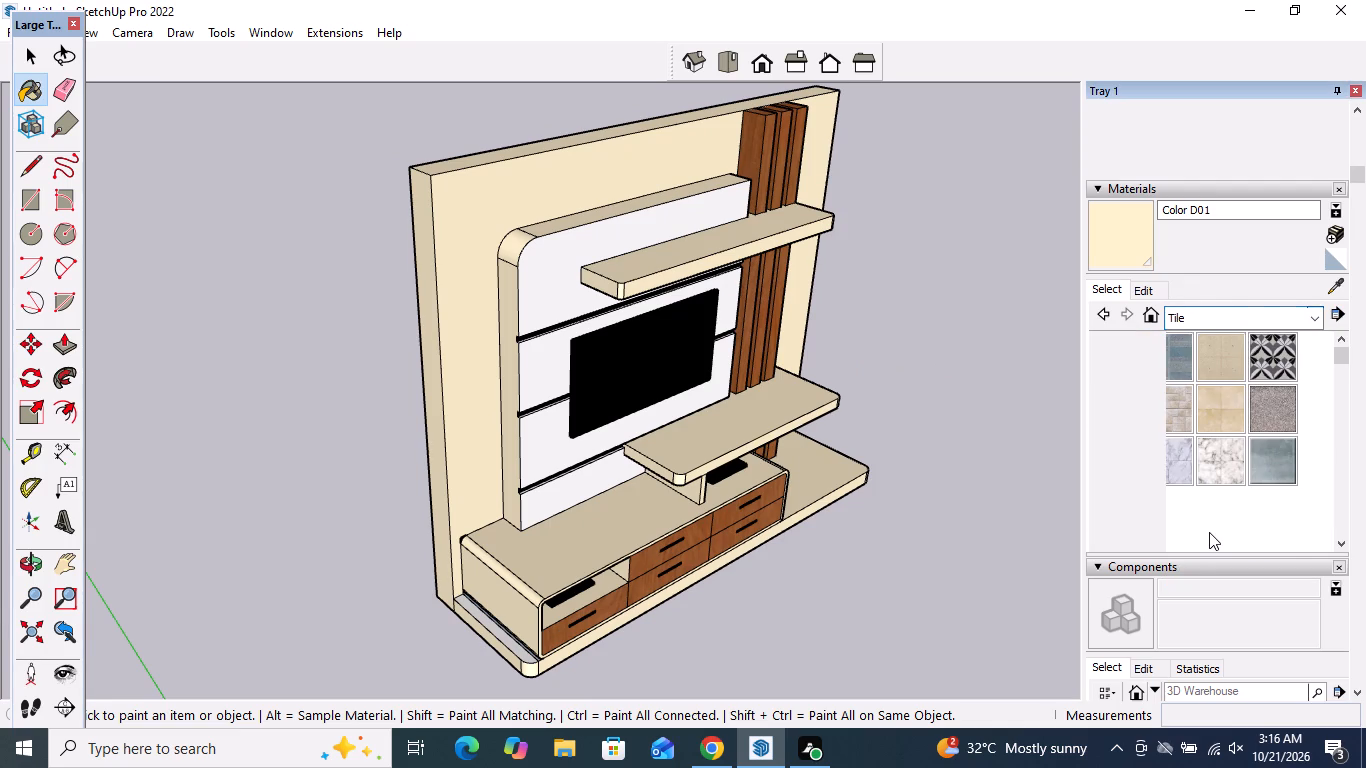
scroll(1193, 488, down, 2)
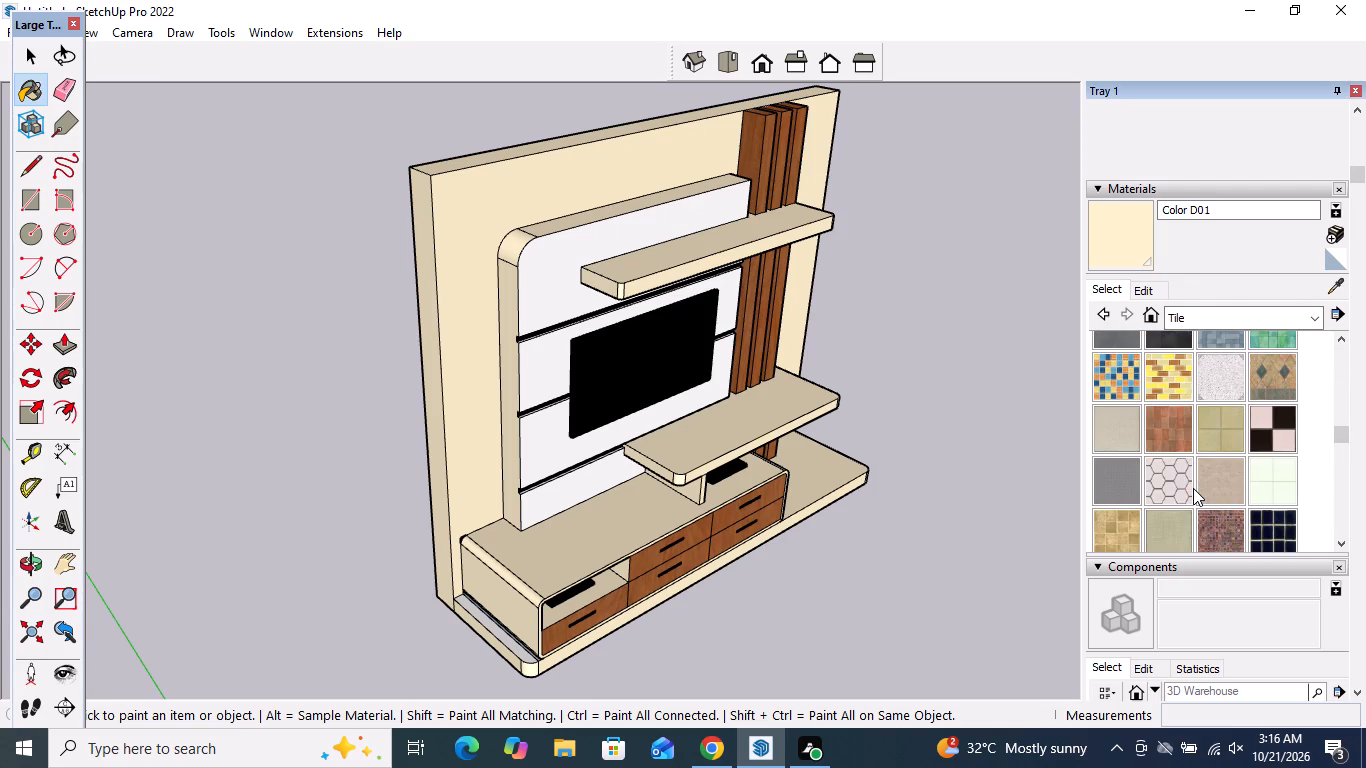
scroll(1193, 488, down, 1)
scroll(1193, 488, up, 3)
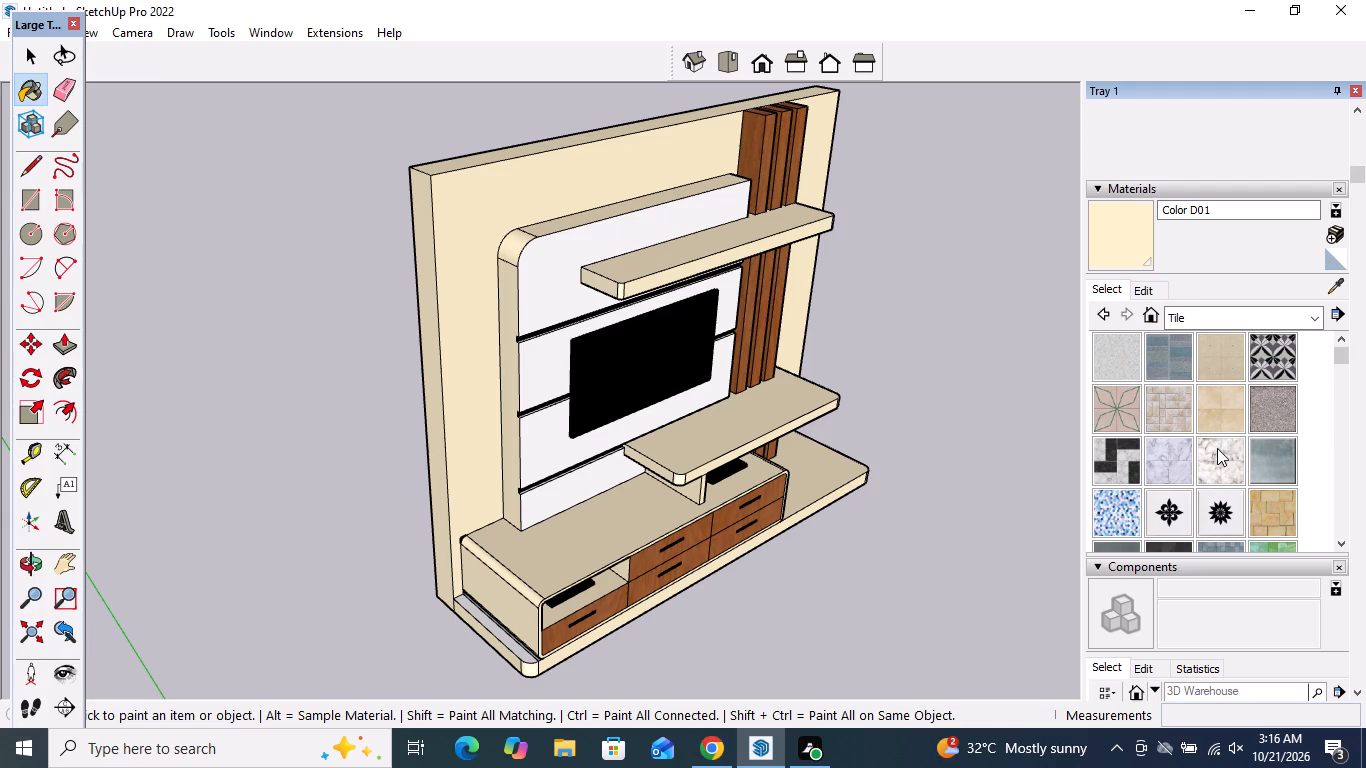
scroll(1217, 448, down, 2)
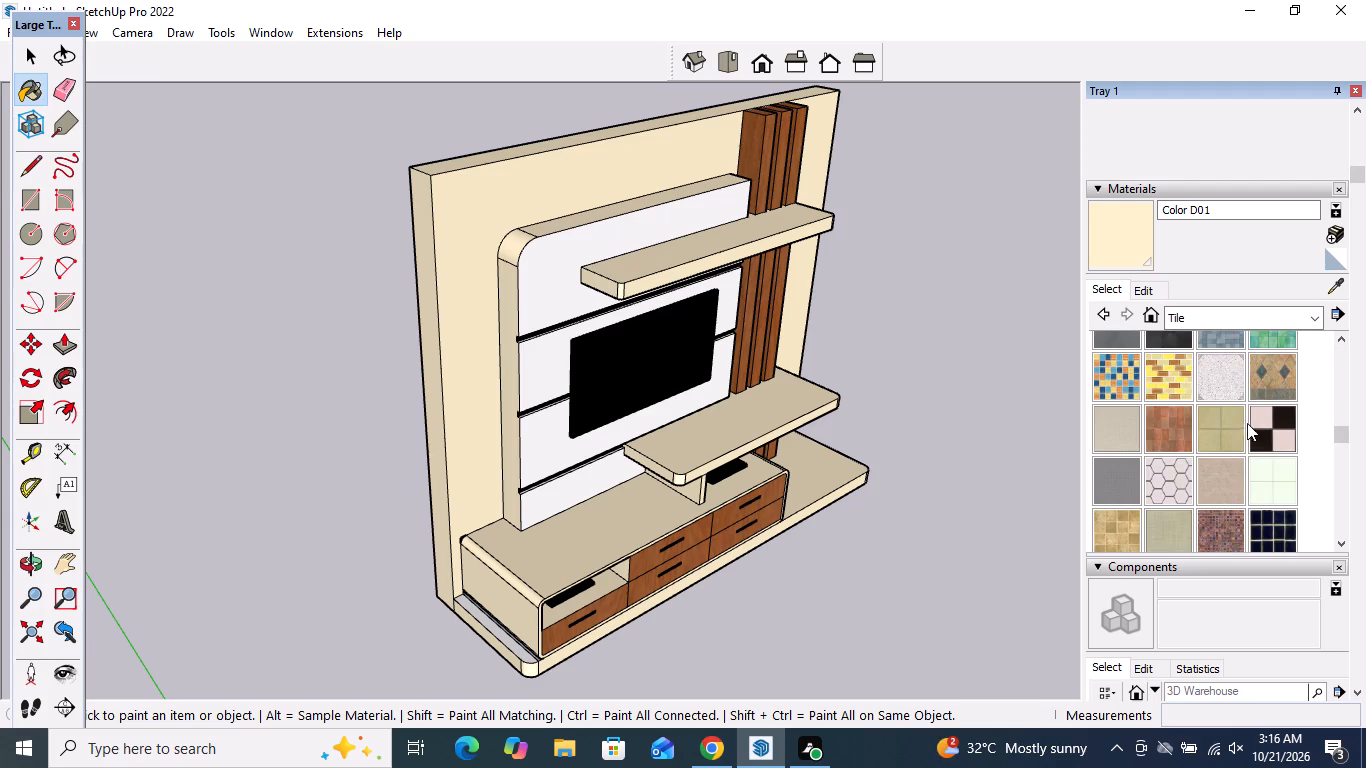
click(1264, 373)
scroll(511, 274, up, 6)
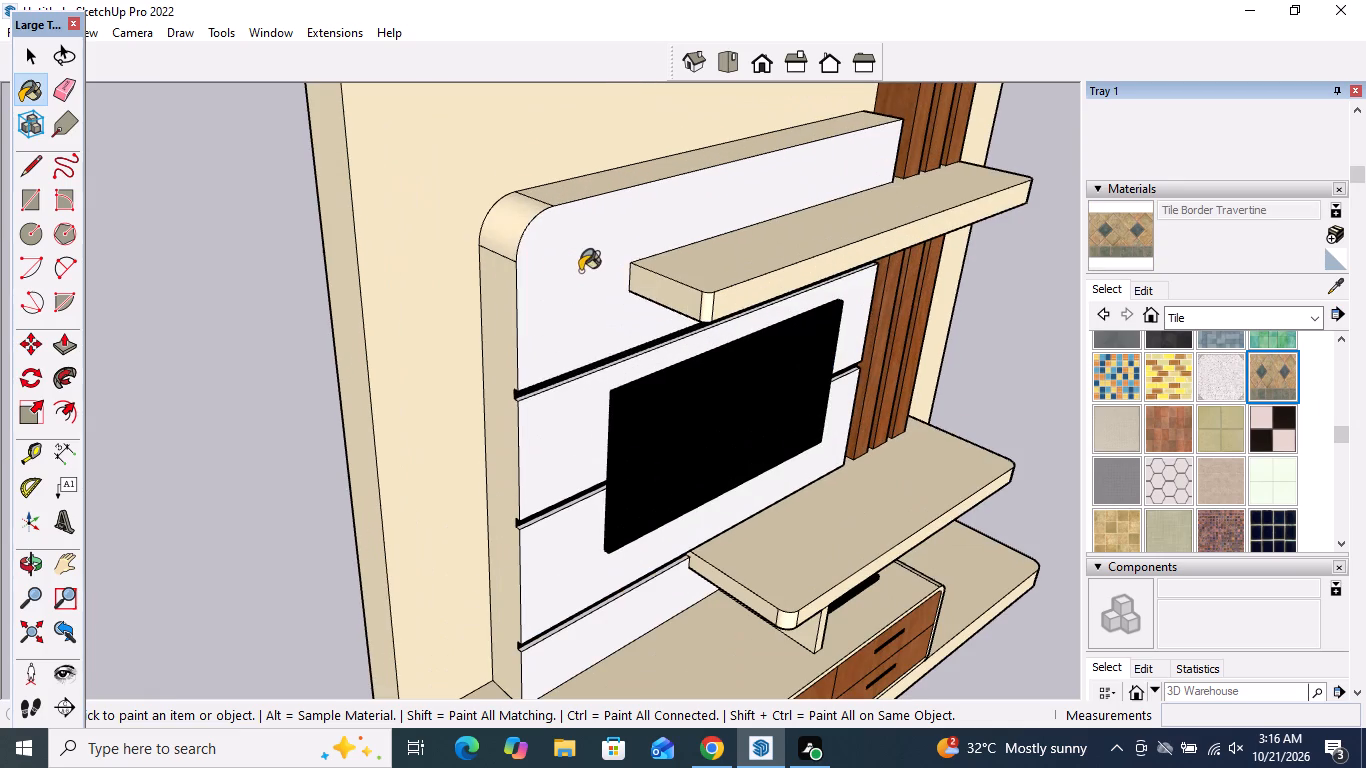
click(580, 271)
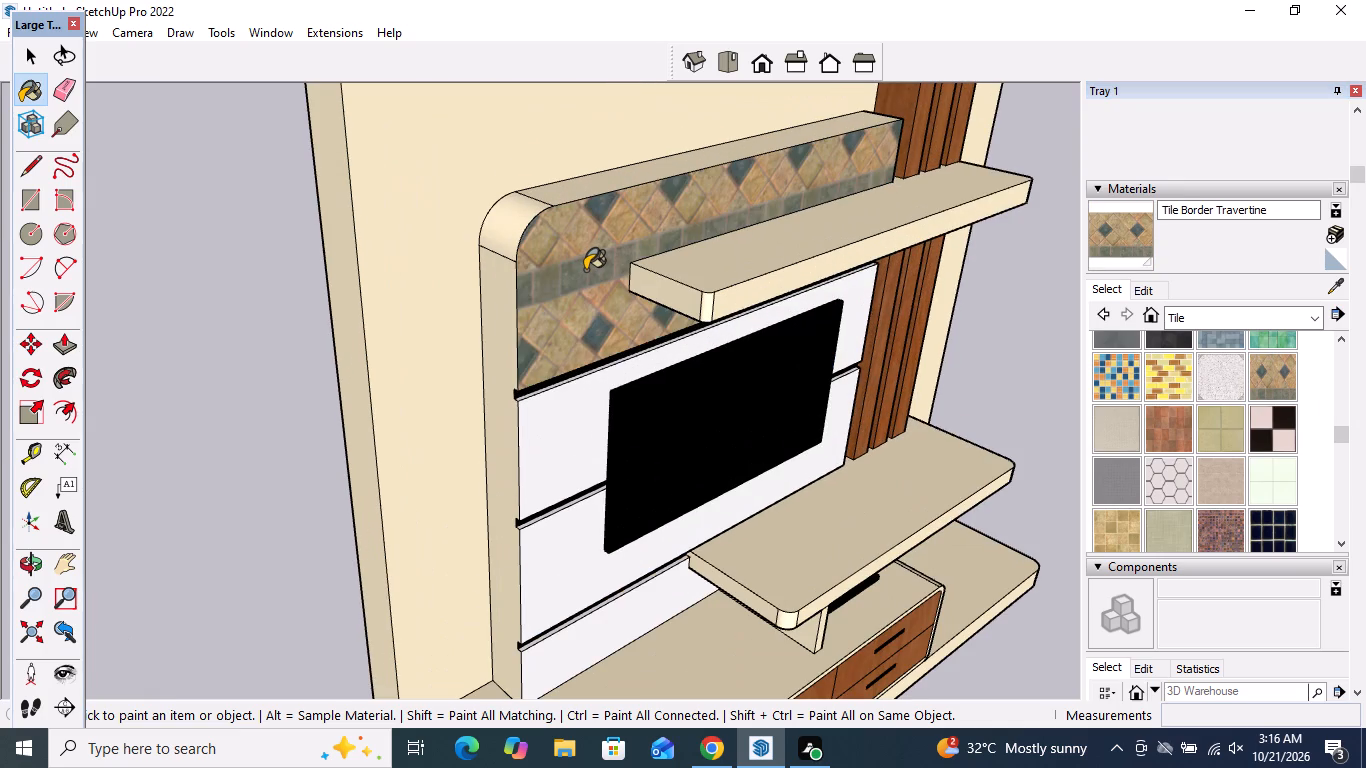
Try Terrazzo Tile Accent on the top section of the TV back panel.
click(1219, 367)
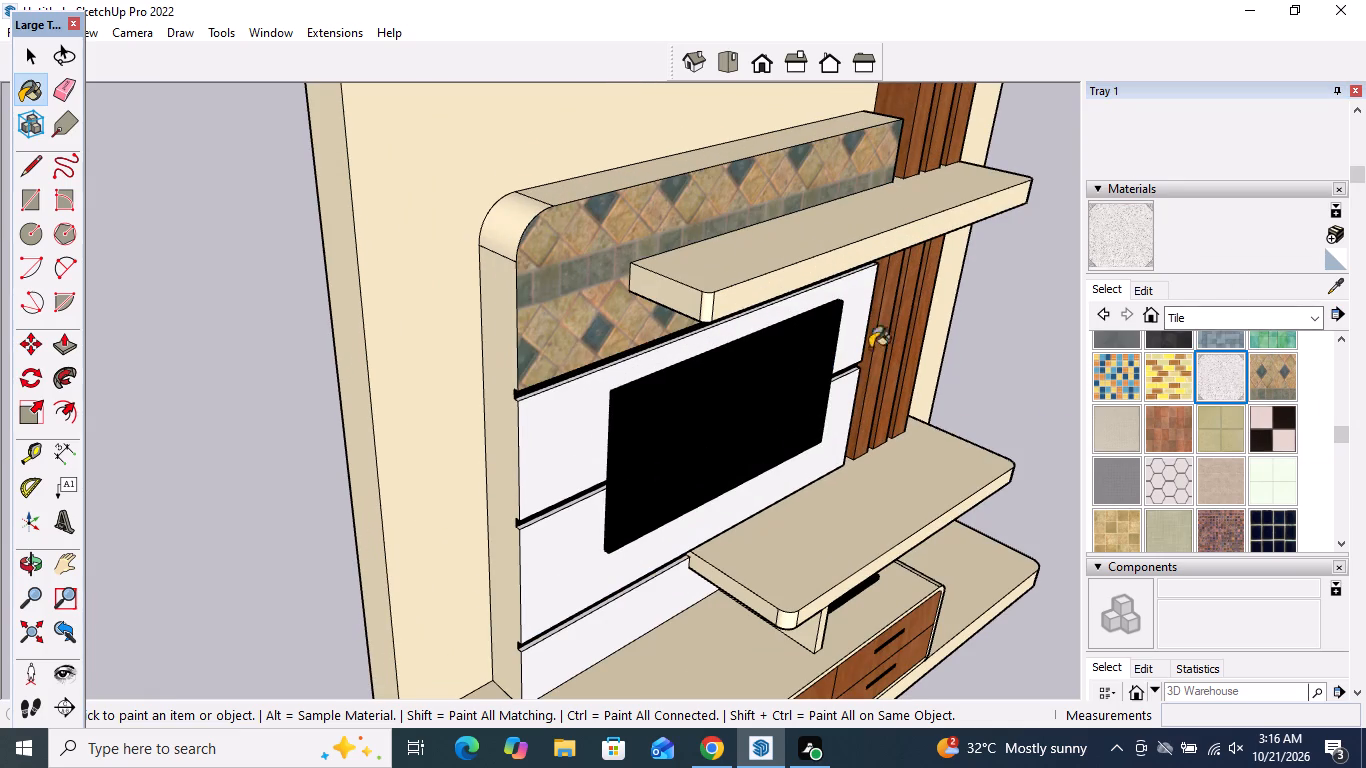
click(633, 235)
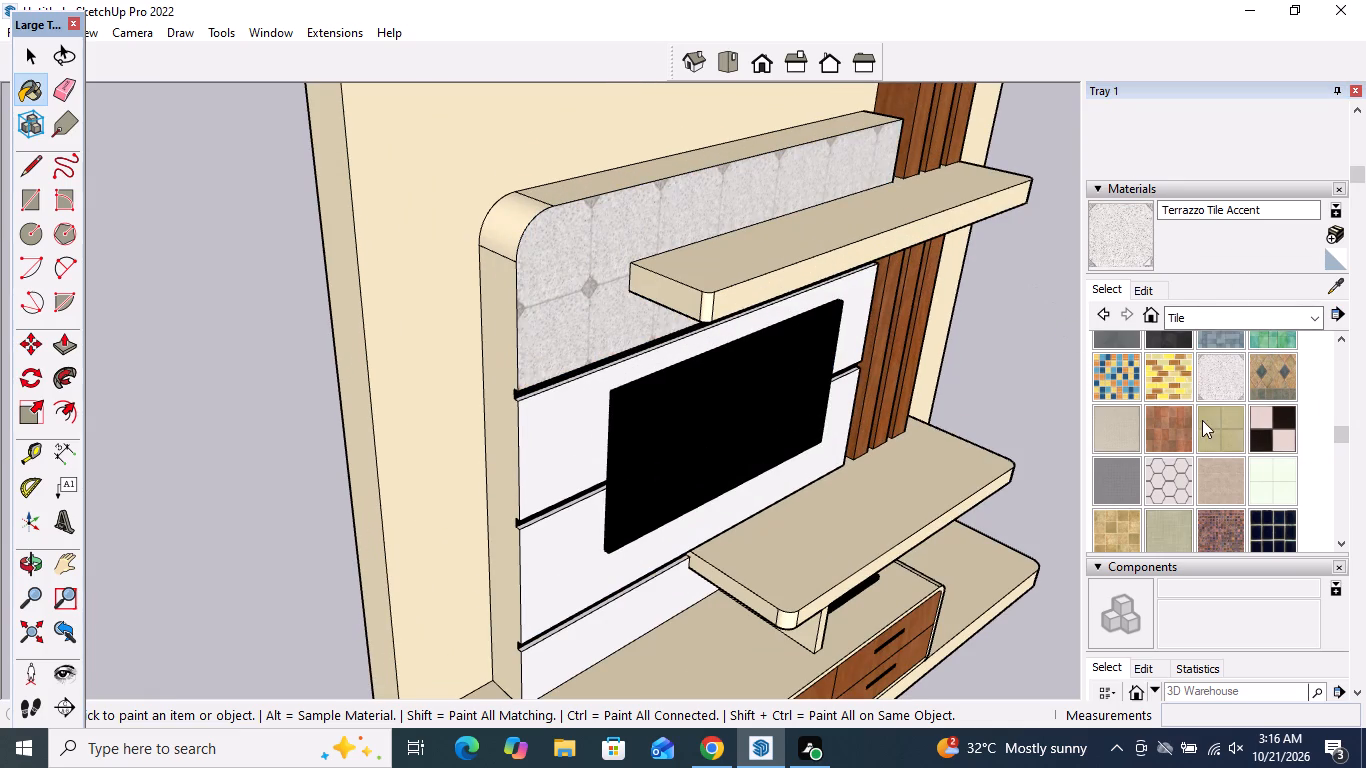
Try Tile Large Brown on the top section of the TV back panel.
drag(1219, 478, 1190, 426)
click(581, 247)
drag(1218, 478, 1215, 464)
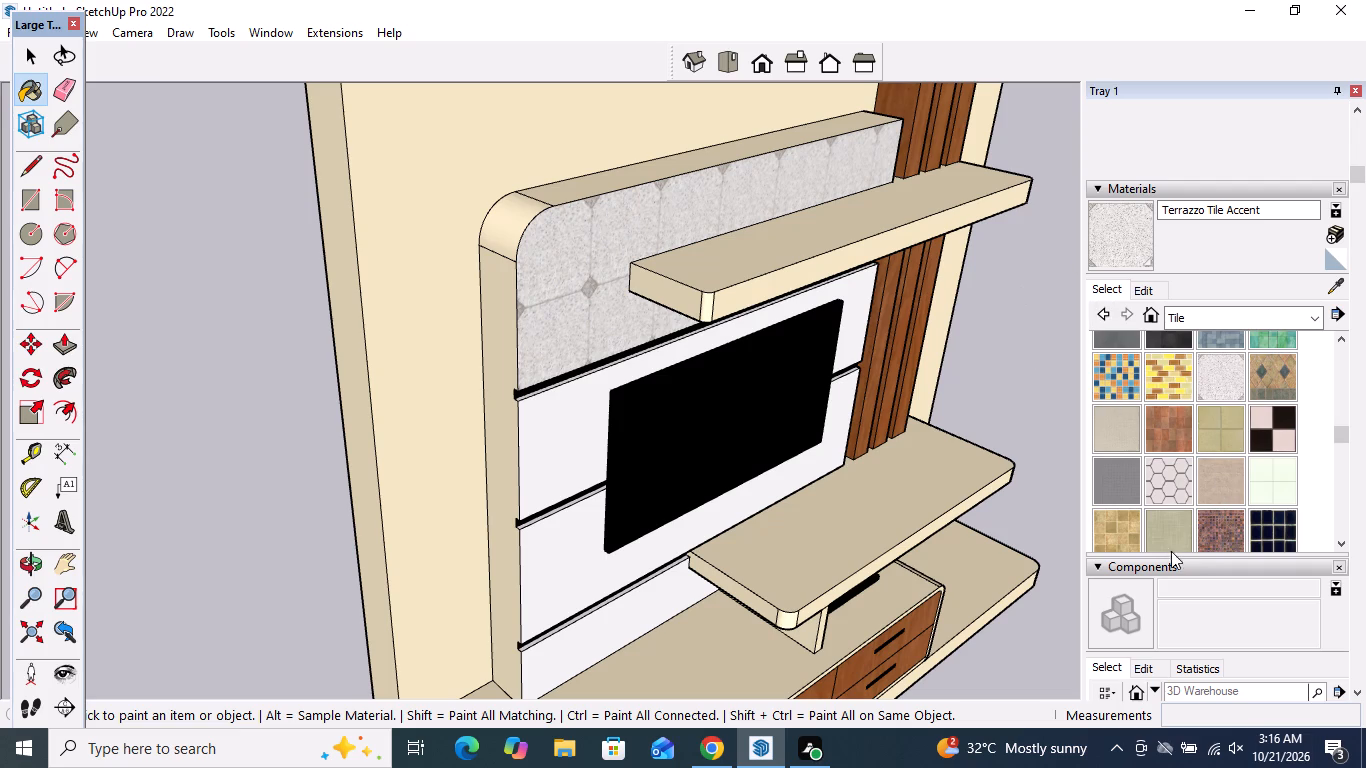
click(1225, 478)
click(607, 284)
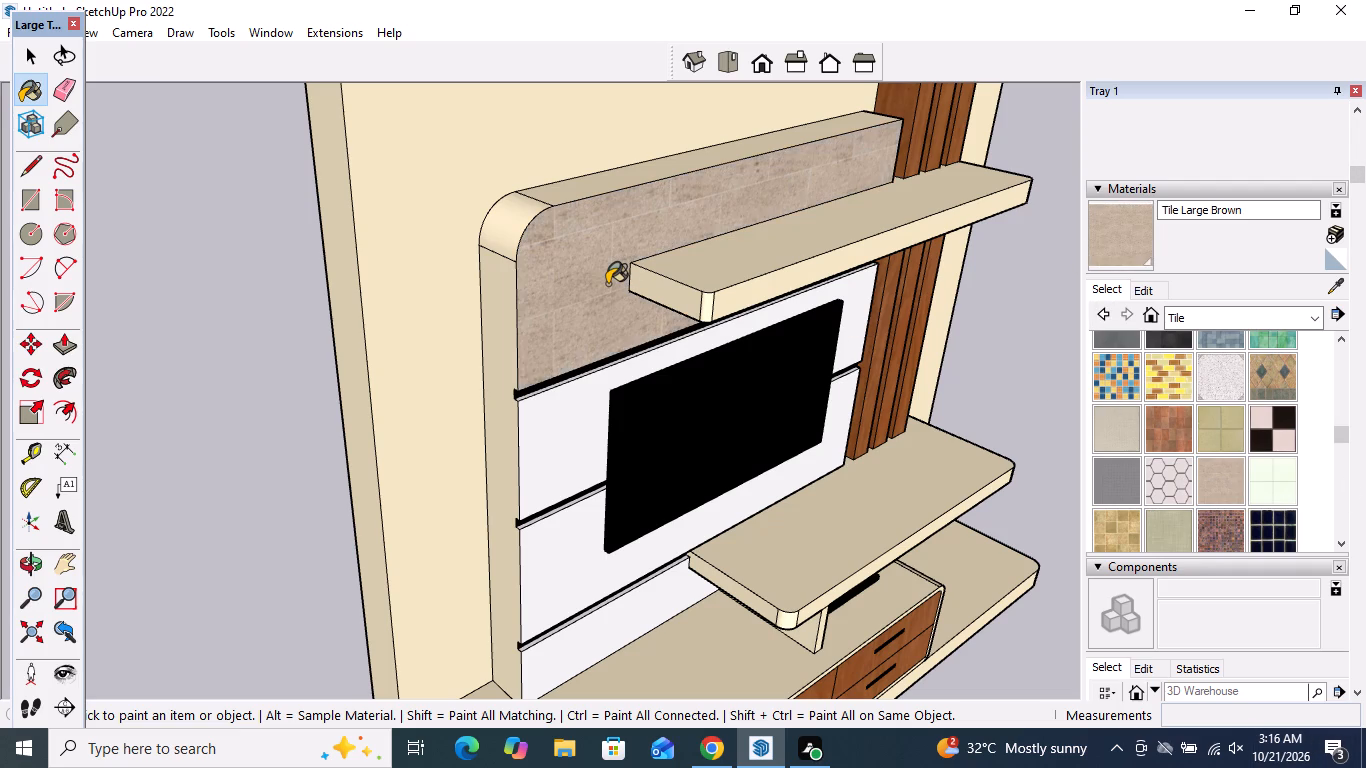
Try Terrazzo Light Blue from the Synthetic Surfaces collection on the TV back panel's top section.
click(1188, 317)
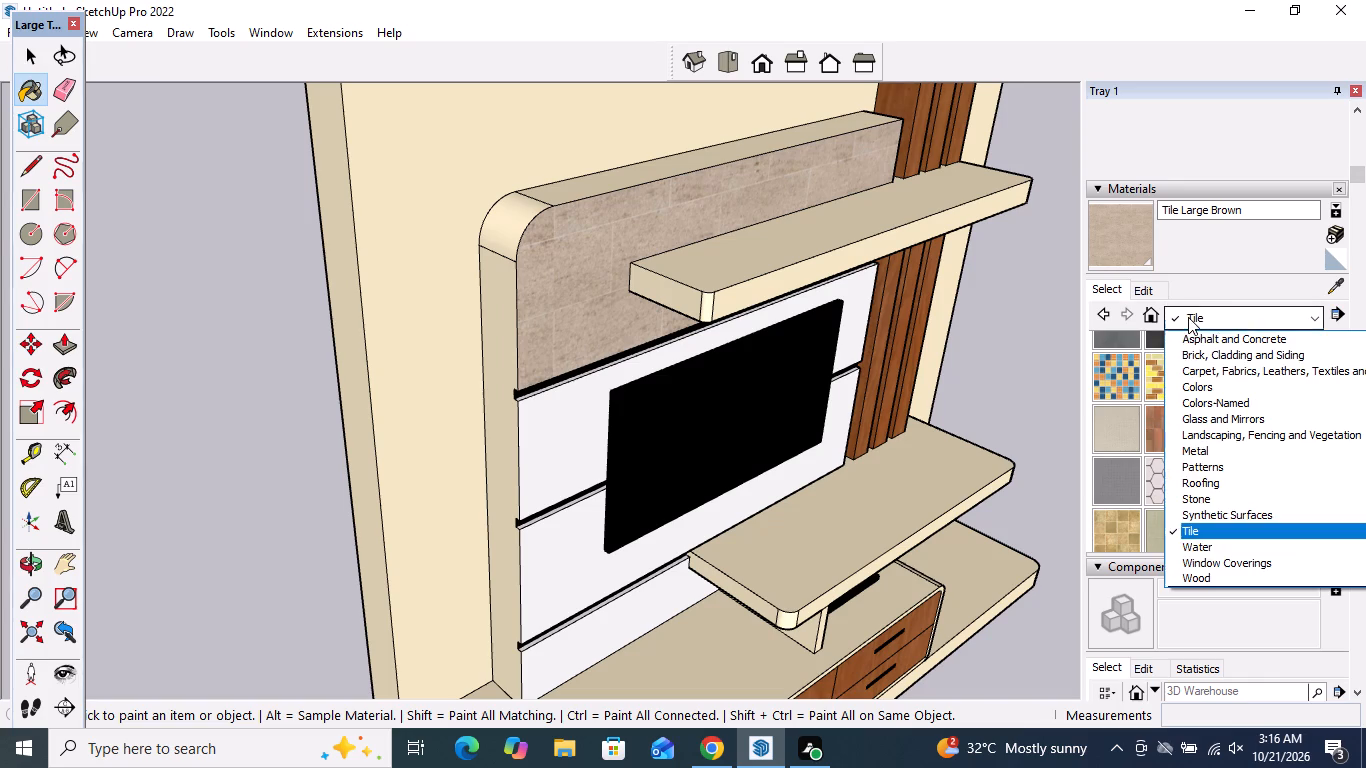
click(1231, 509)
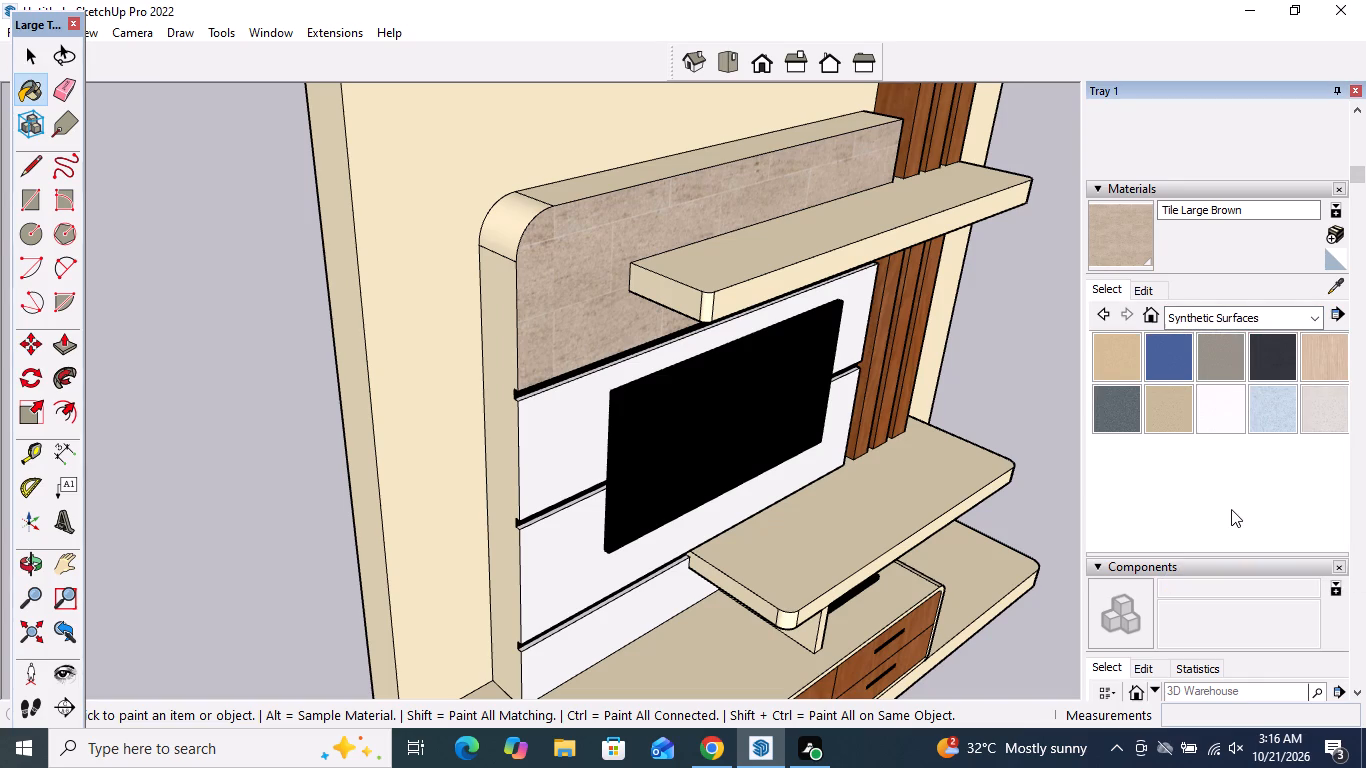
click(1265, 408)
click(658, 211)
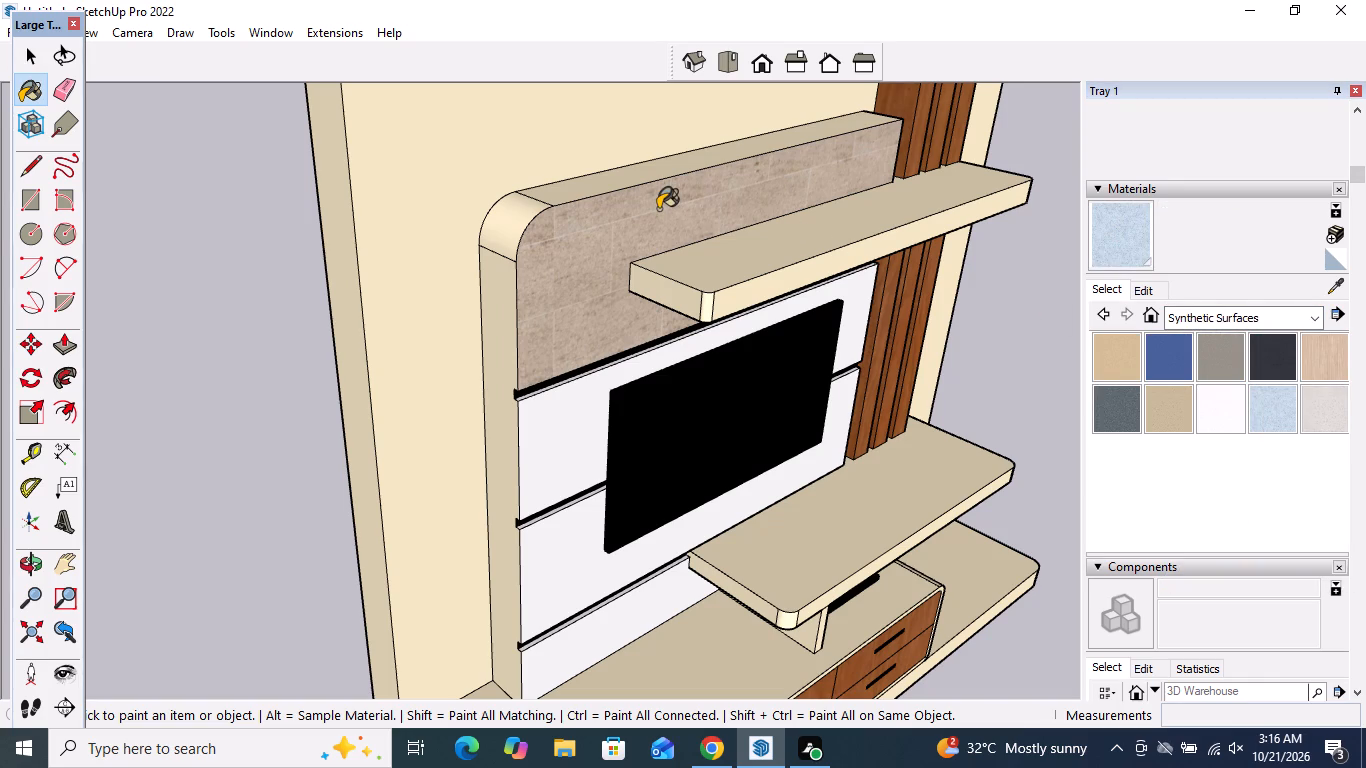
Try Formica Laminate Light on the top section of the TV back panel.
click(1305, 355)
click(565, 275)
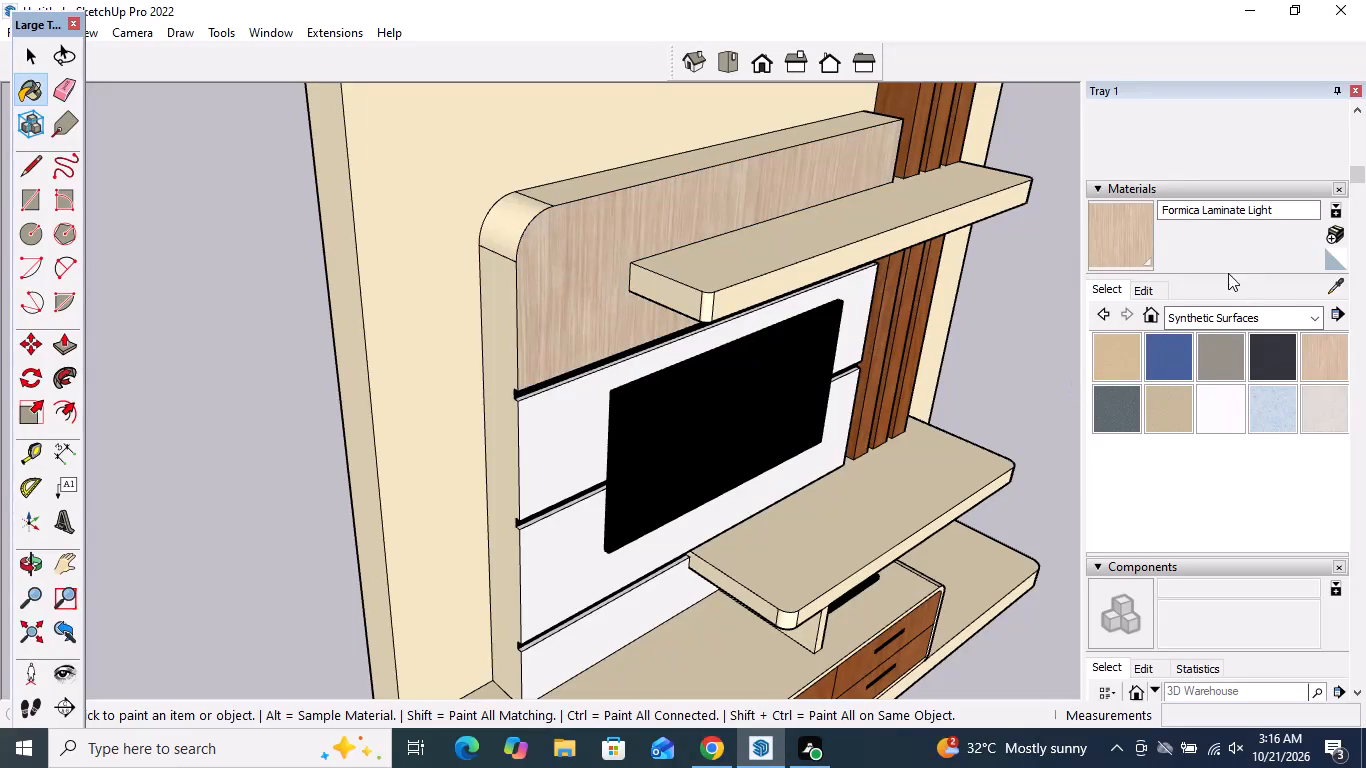
Paint all four front sections of the TV back panel with Carrera Marble from the Stone collection.
click(1229, 325)
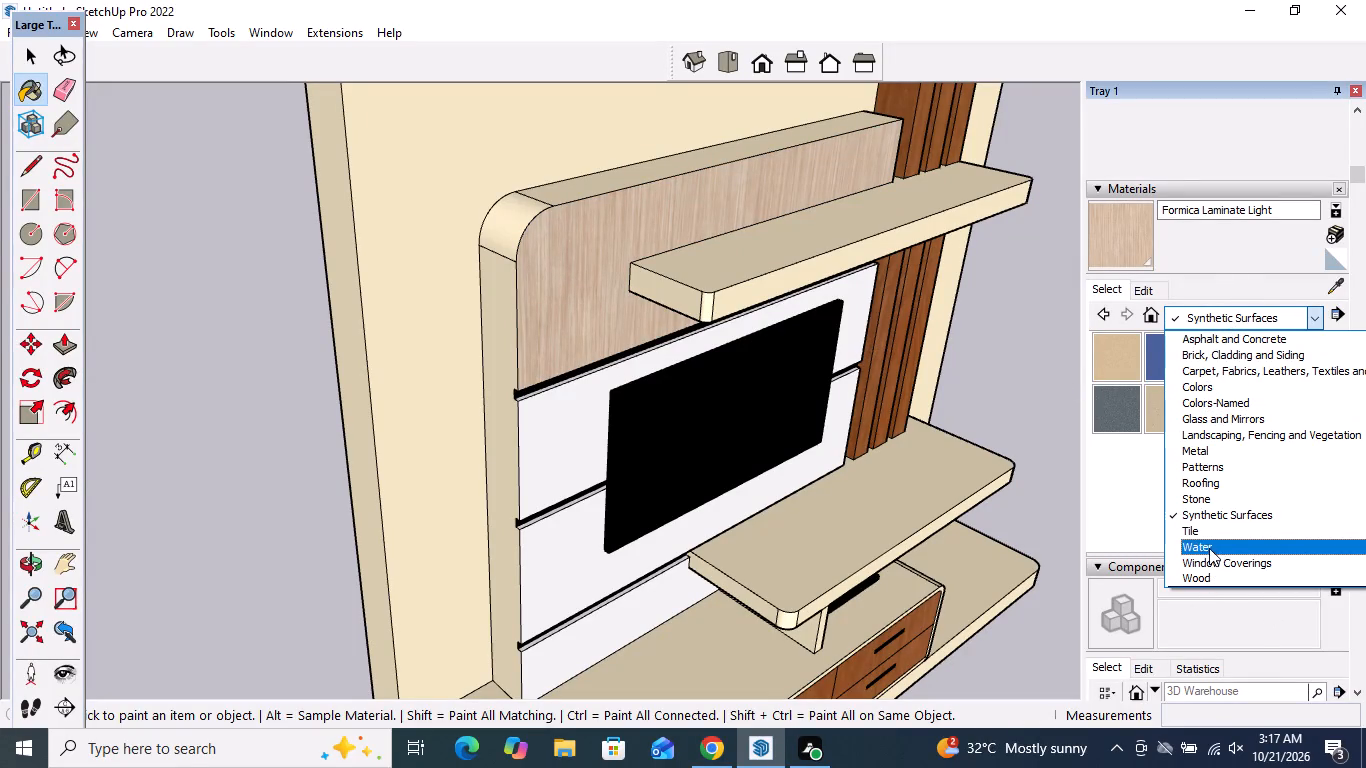
click(1213, 498)
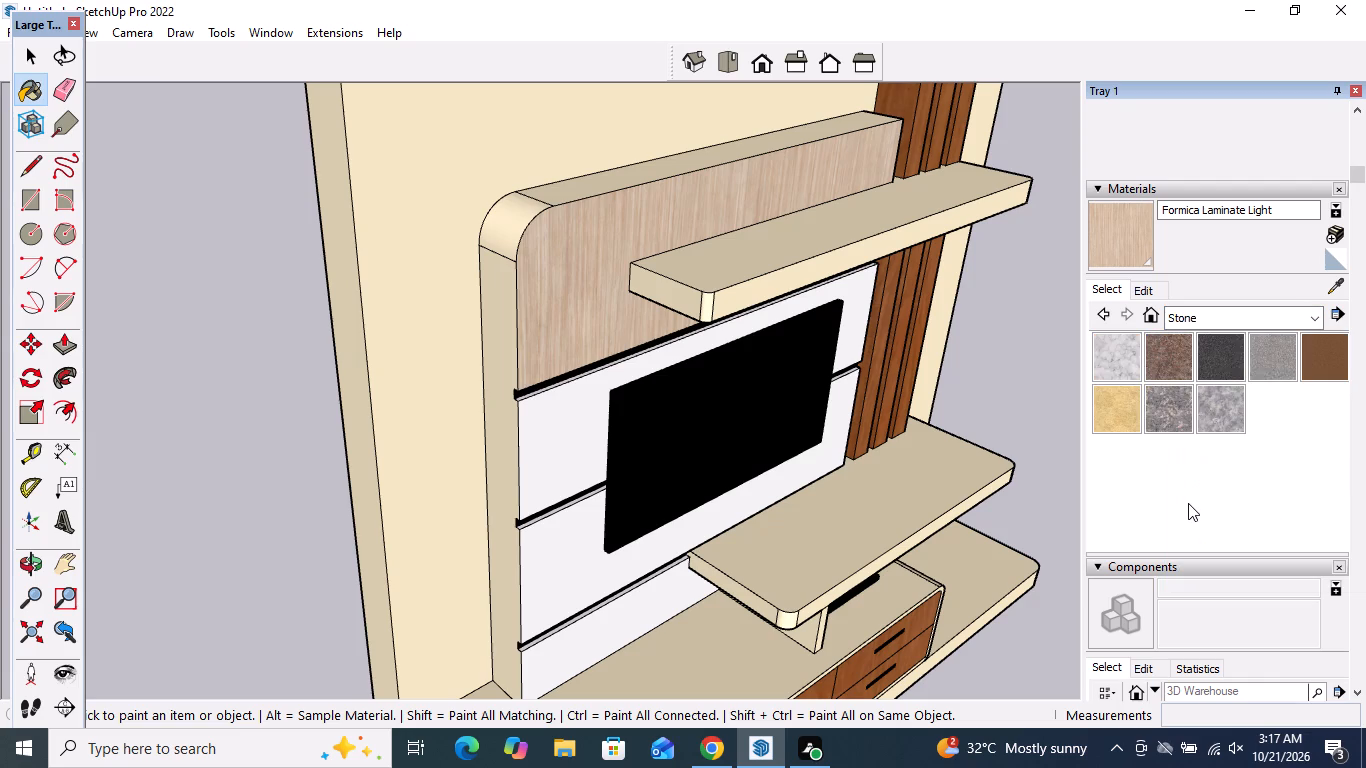
click(1107, 352)
click(594, 278)
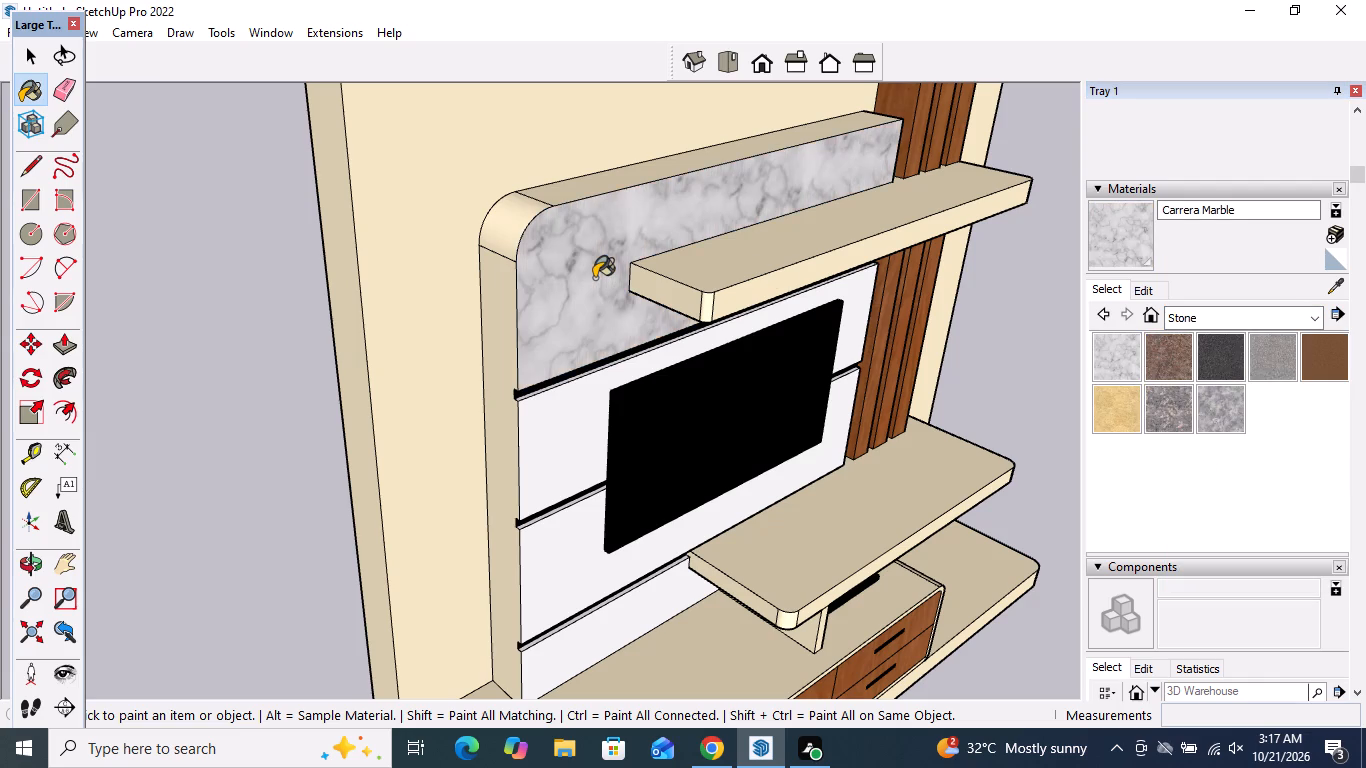
scroll(559, 406, up, 4)
middle_drag(559, 406, 541, 359)
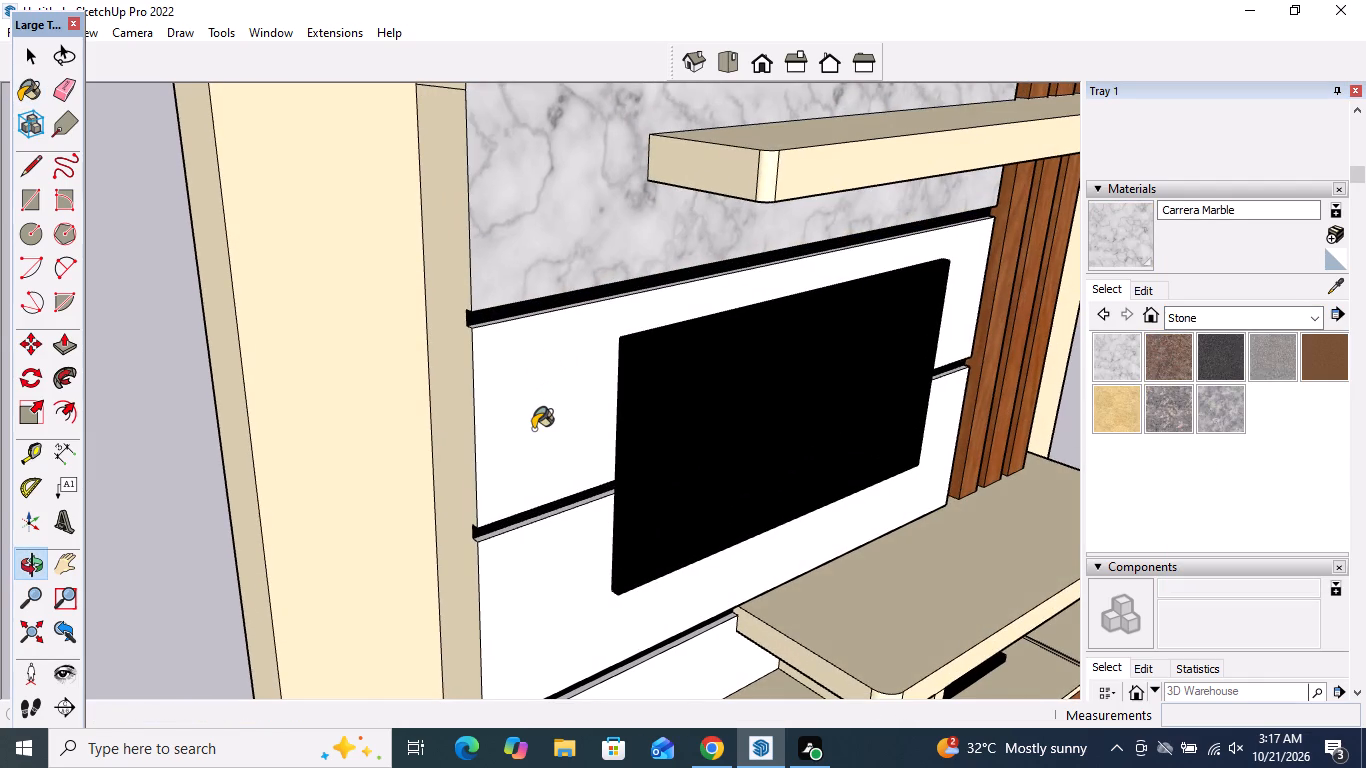
click(532, 430)
scroll(570, 290, down, 4)
click(577, 490)
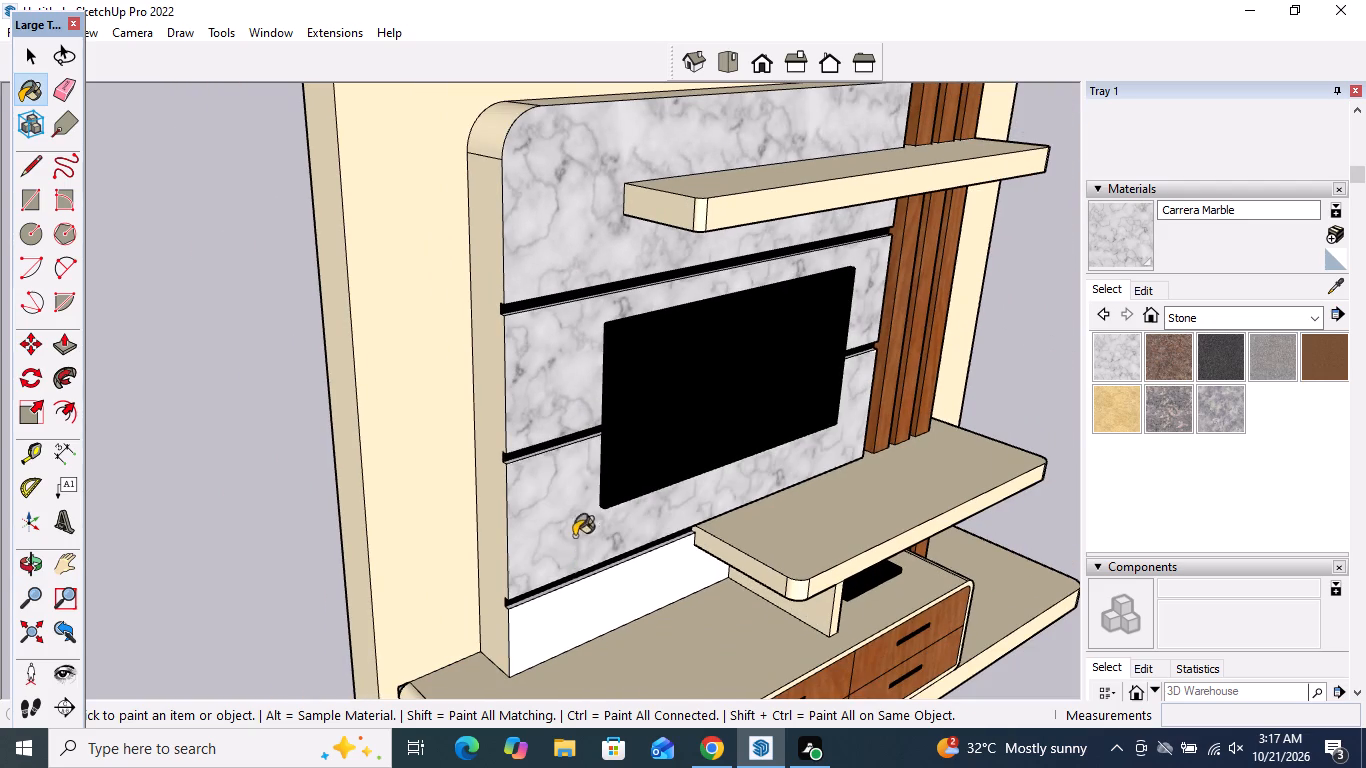
click(572, 612)
scroll(598, 562, down, 3)
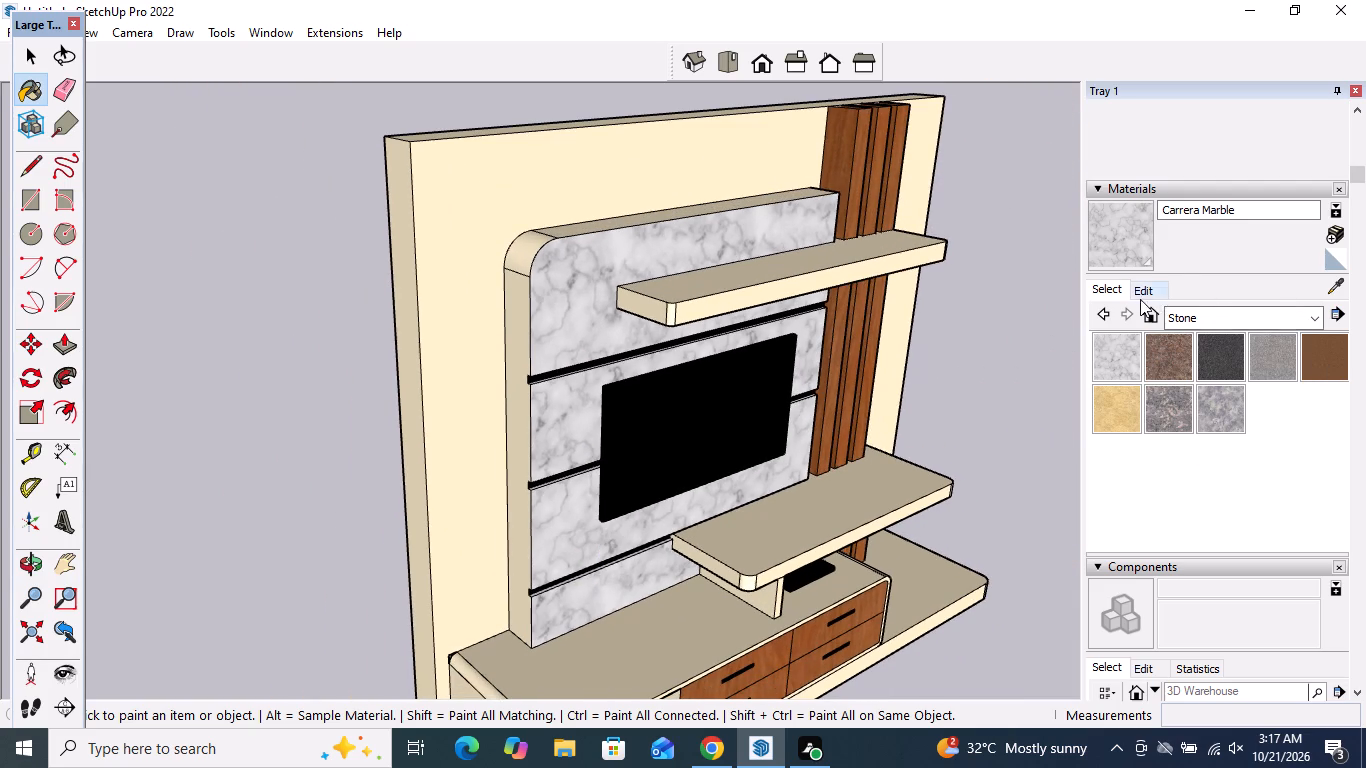
Edit the Carrera Marble material's colour with the RGB picker, reducing its blue value to 74.
click(1140, 298)
click(1175, 321)
click(1178, 334)
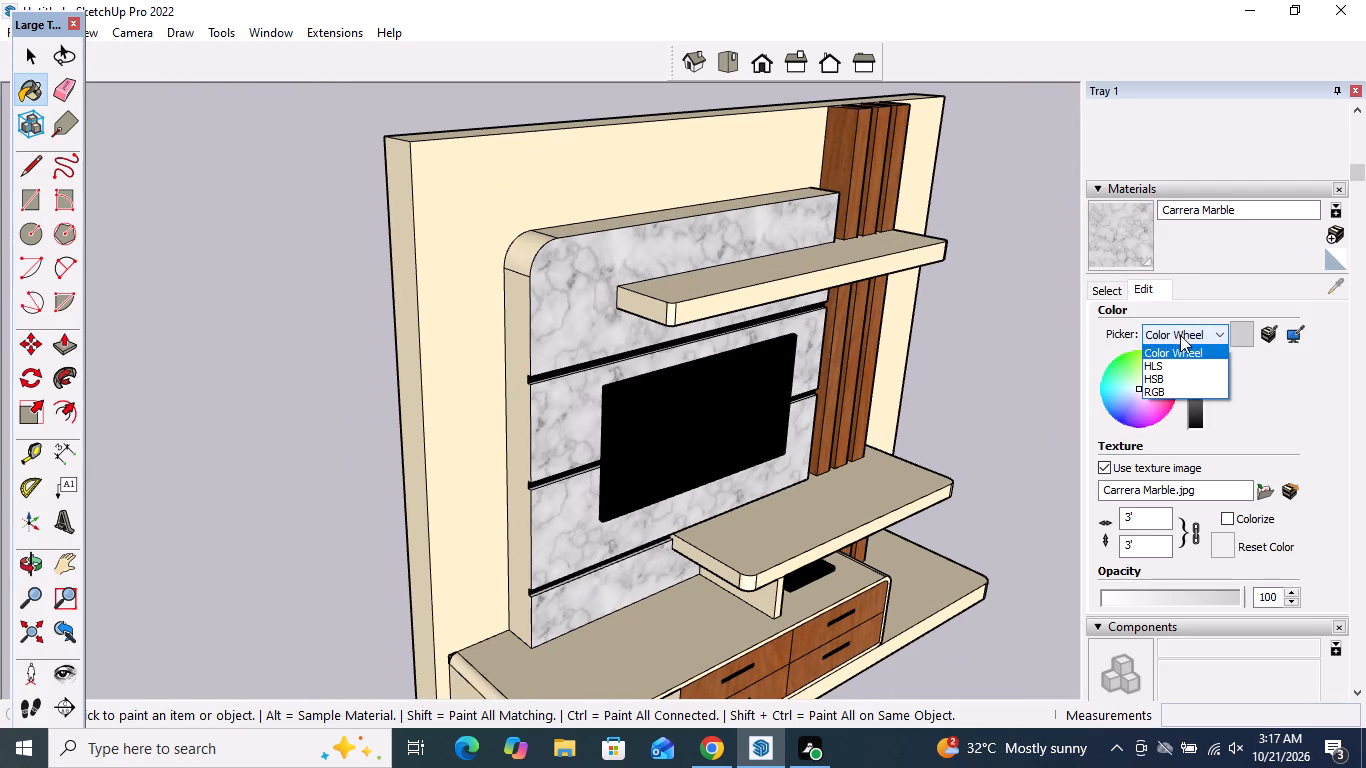
click(1200, 368)
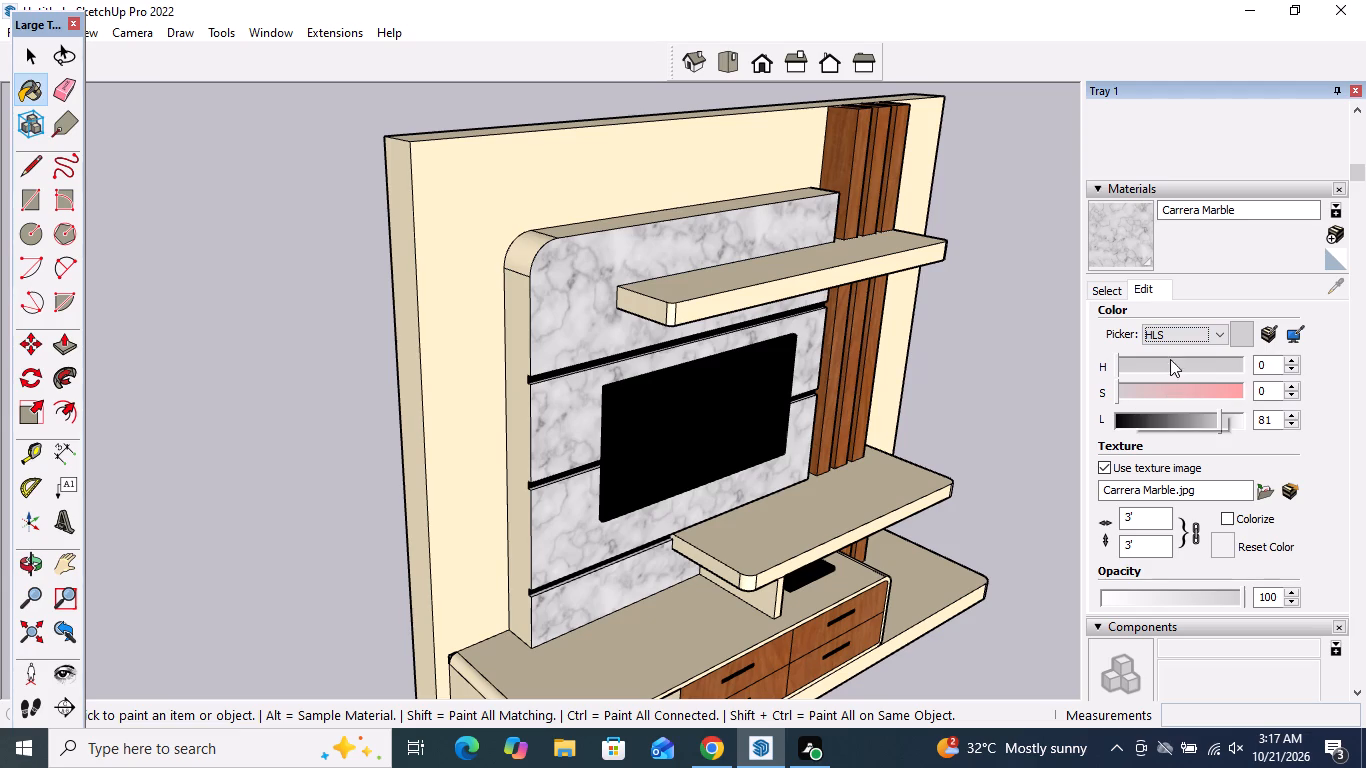
click(1222, 333)
click(1208, 370)
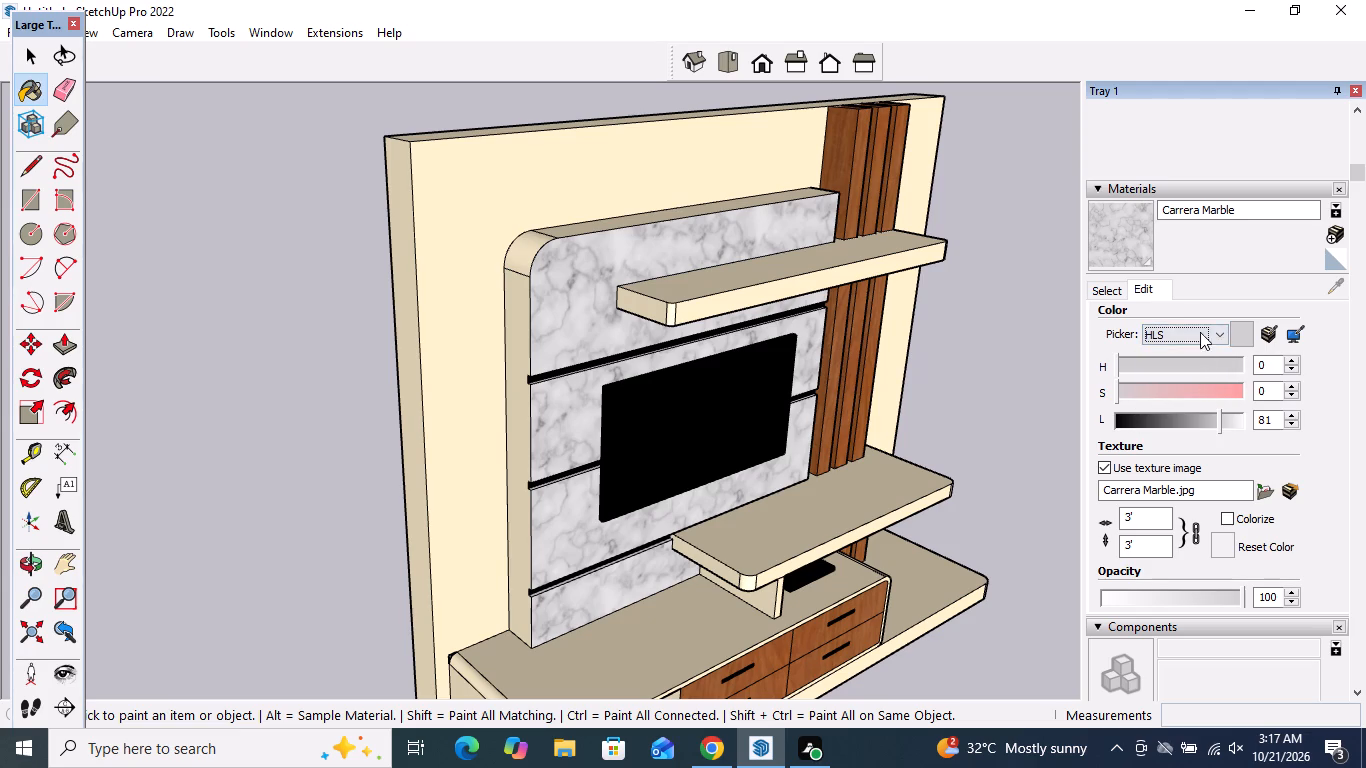
click(1214, 332)
click(1209, 375)
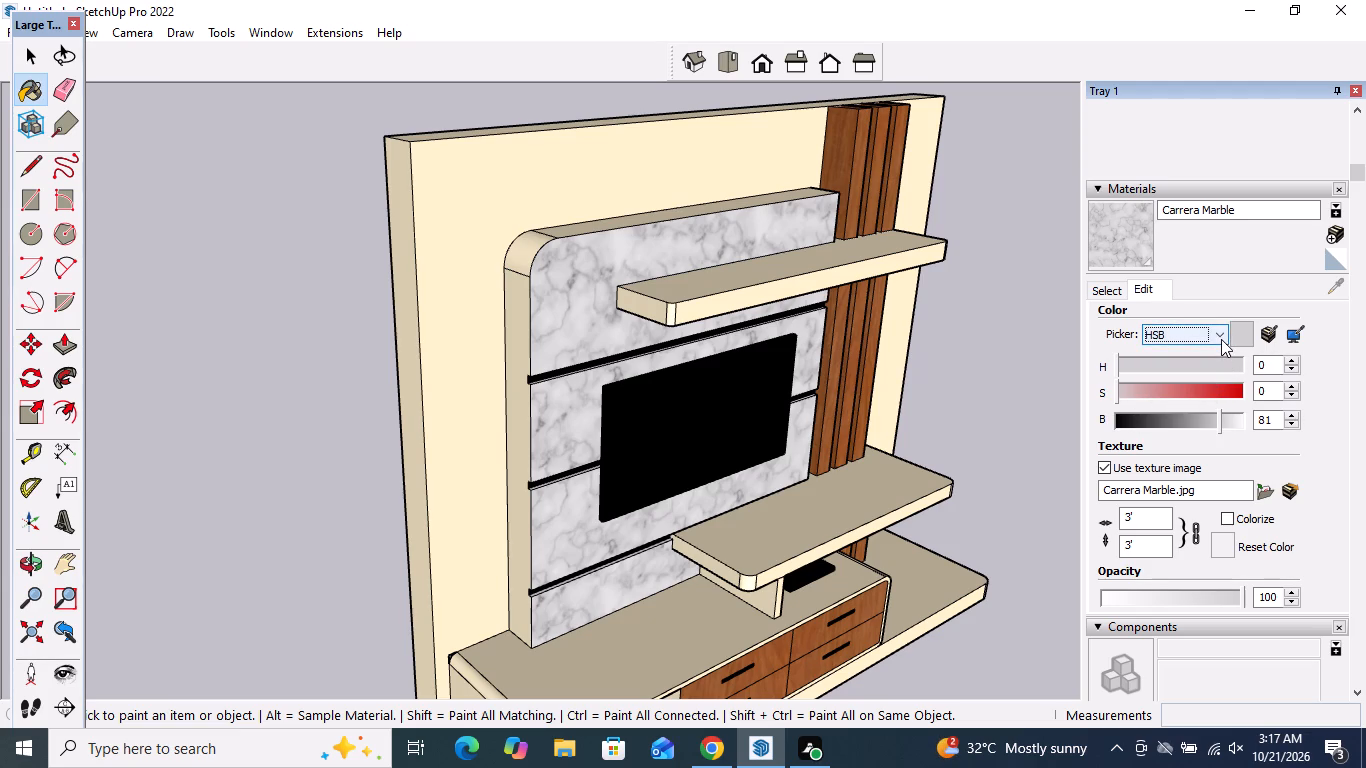
click(1221, 339)
click(1214, 395)
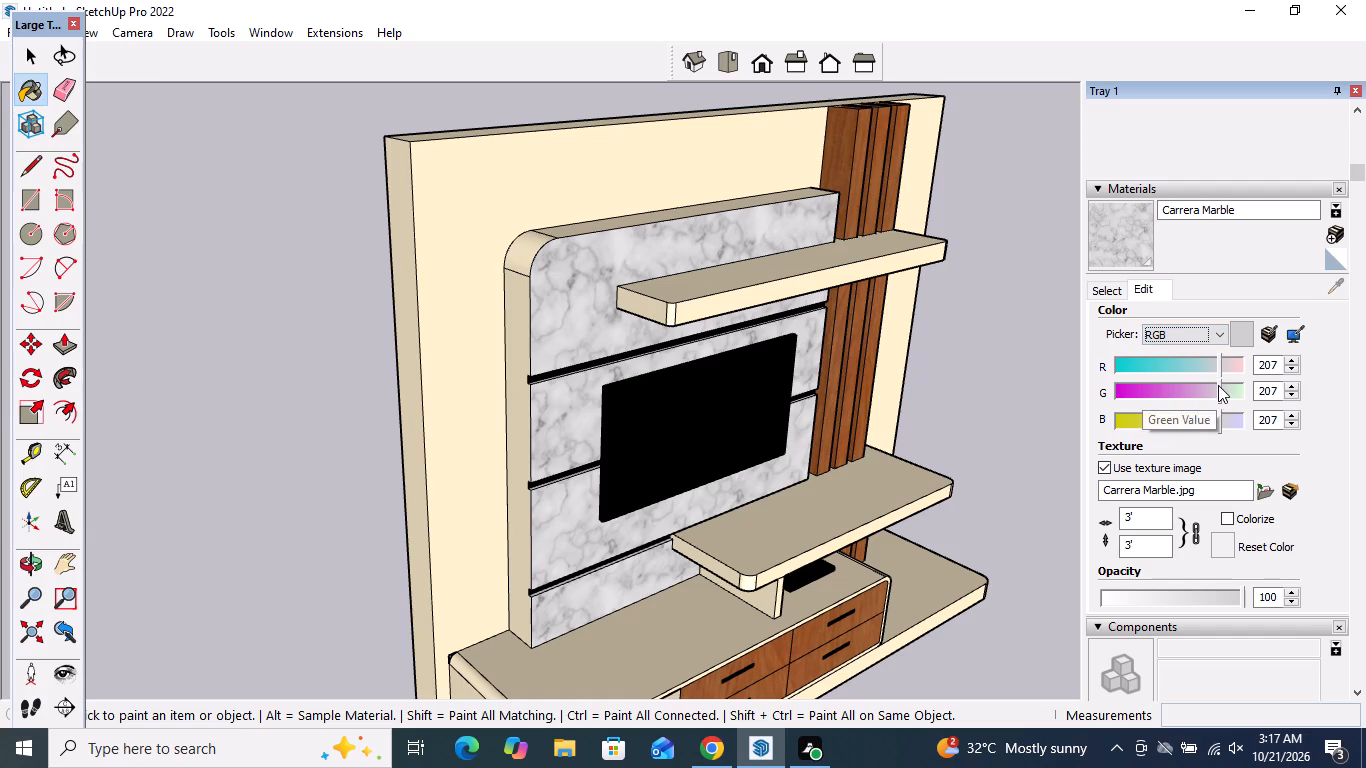
drag(1217, 421, 1196, 425)
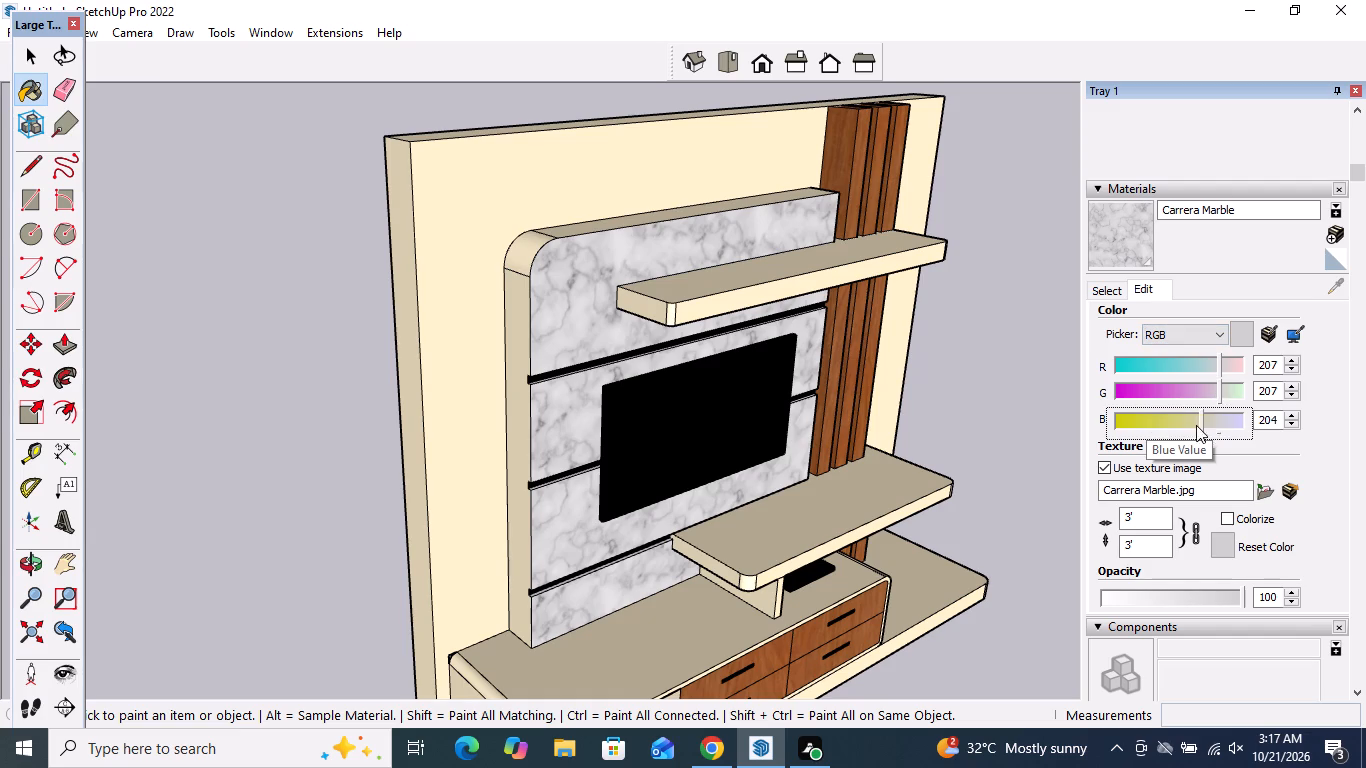
drag(1196, 425, 1154, 433)
Tint Carrera Marble brown by setting its green value to 132 and red value to 179.
drag(1214, 387, 1204, 392)
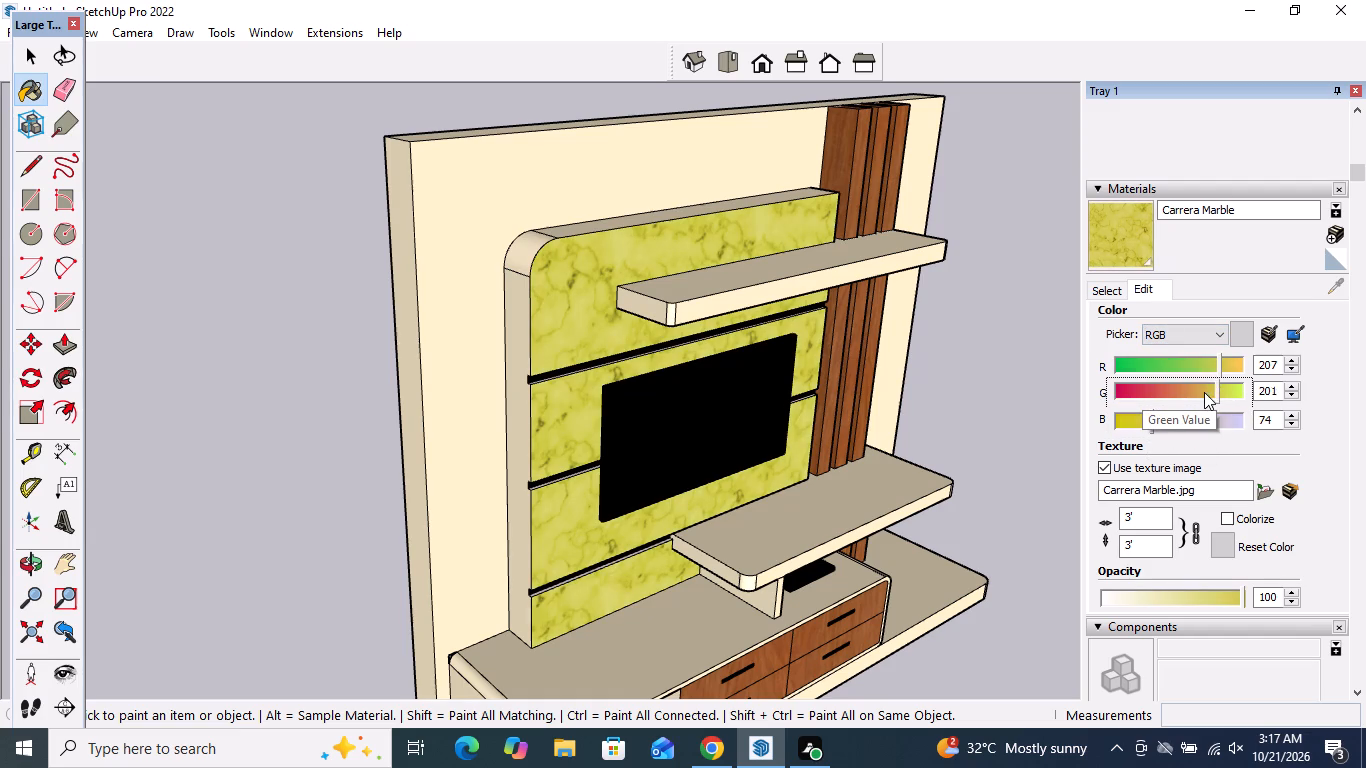
drag(1204, 392, 1188, 400)
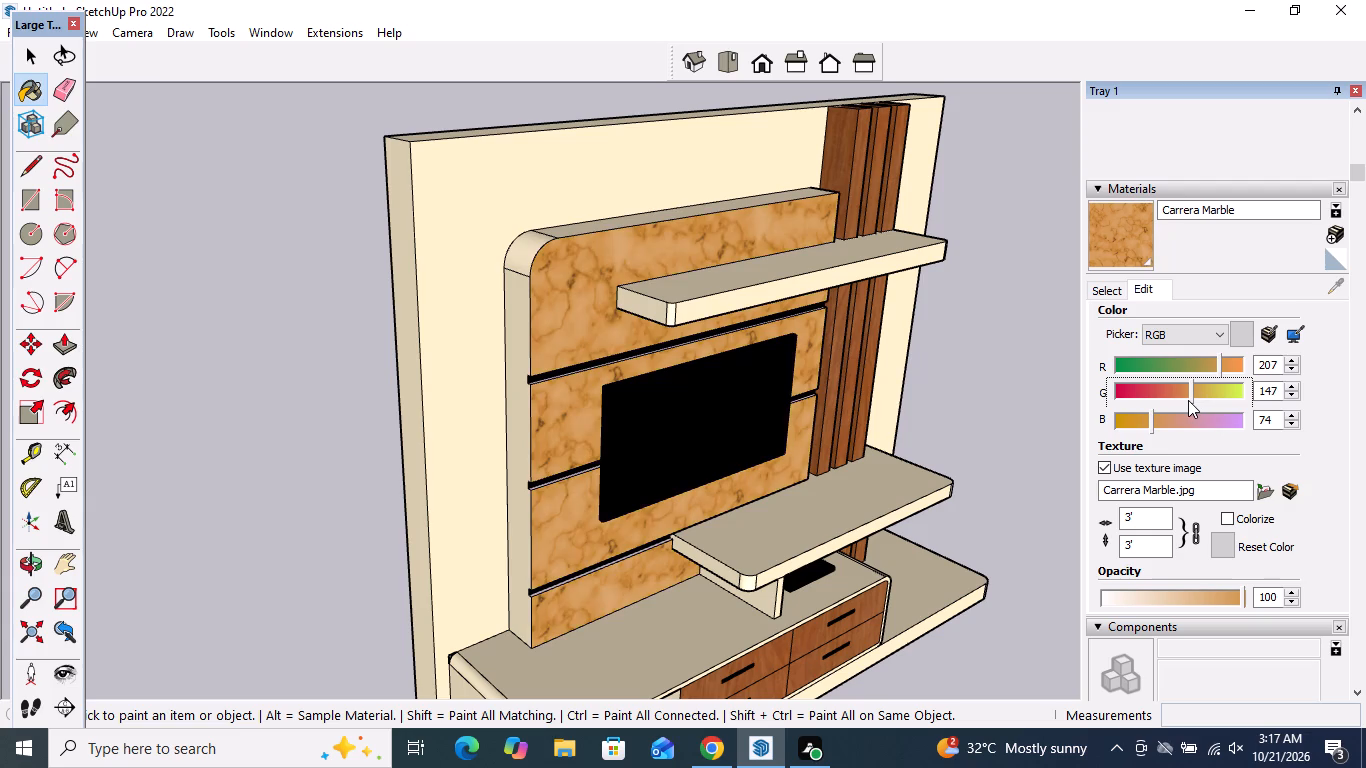
drag(1188, 400, 1164, 405)
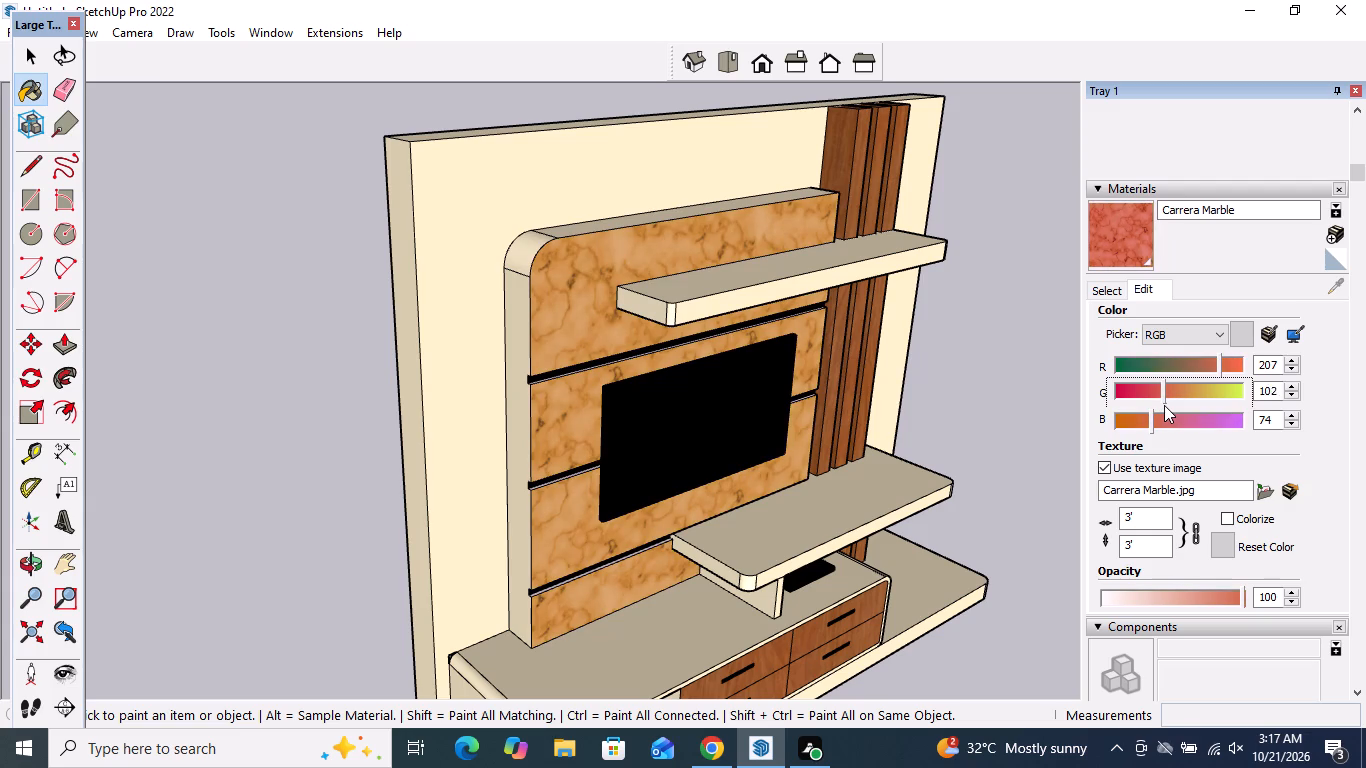
drag(1164, 405, 1177, 401)
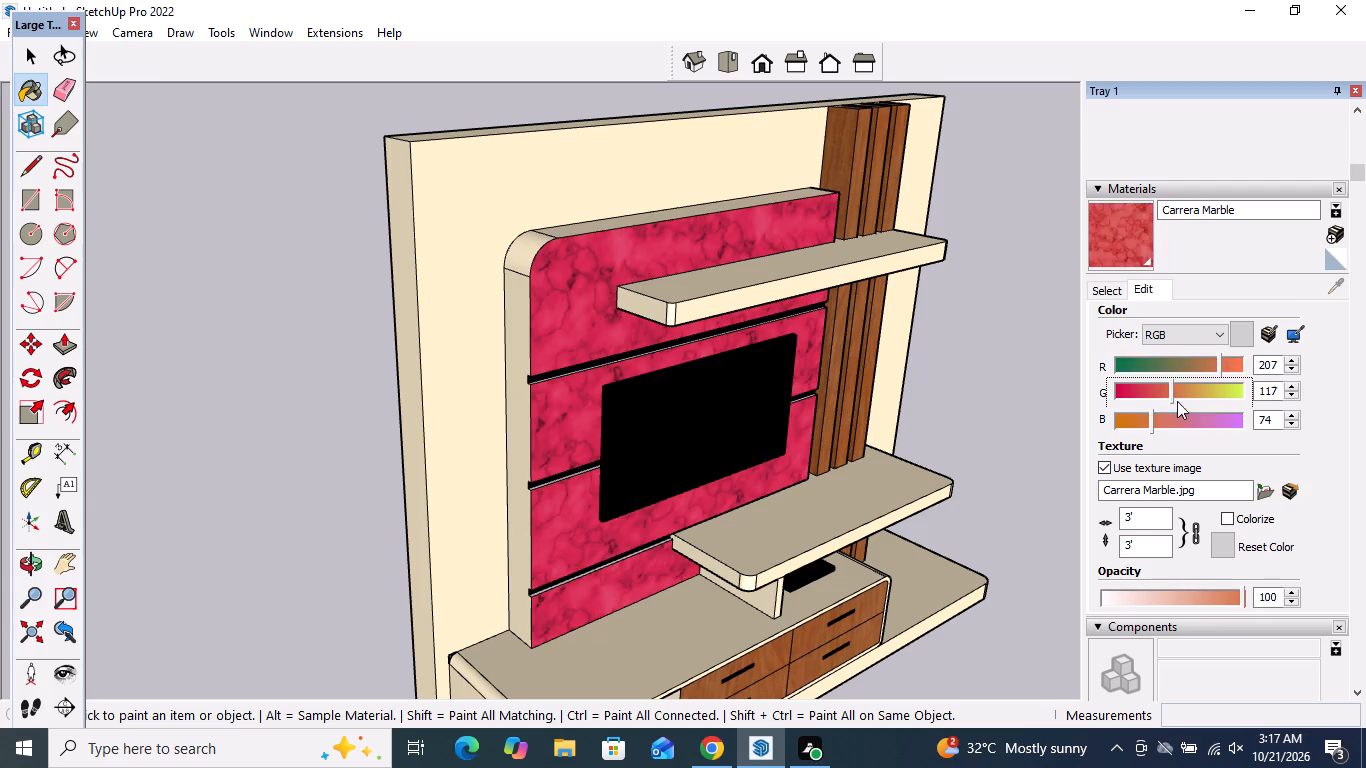
drag(1177, 401, 1181, 399)
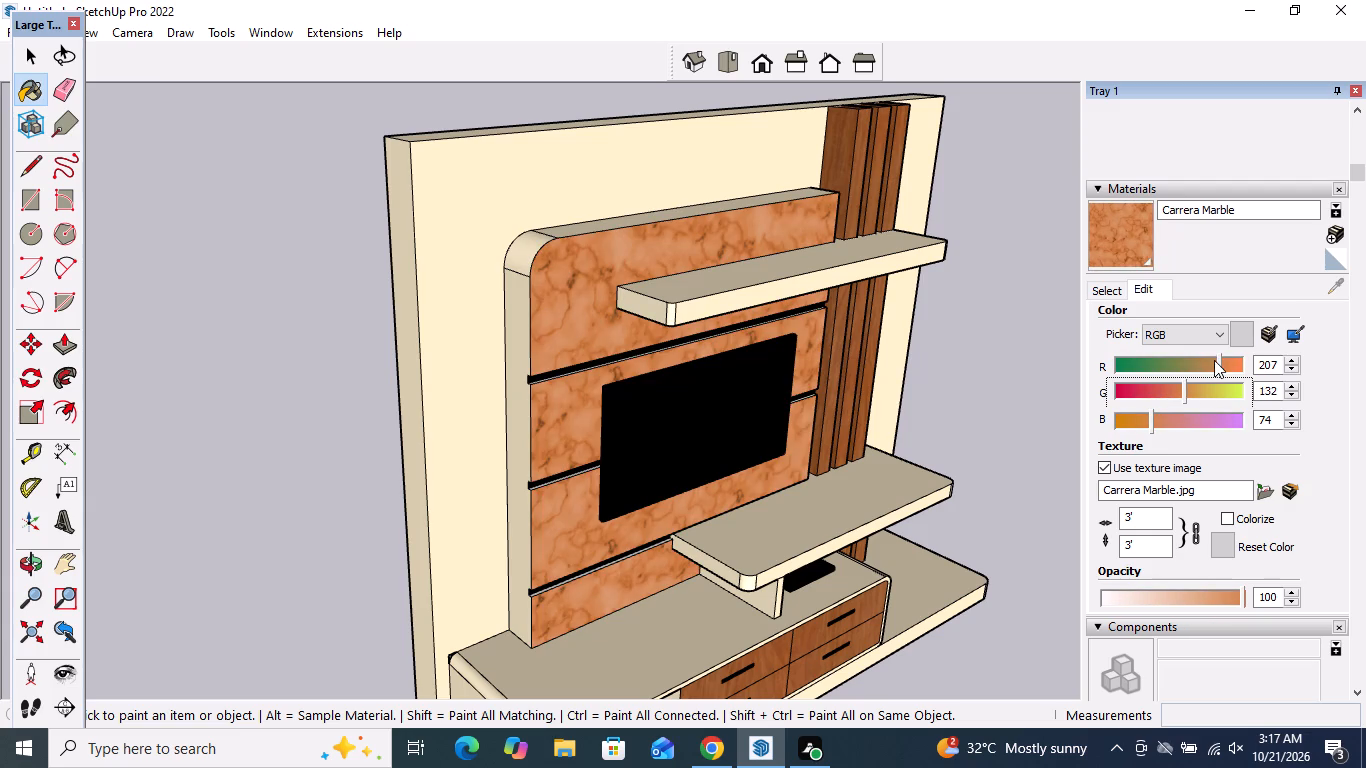
drag(1218, 363, 1240, 367)
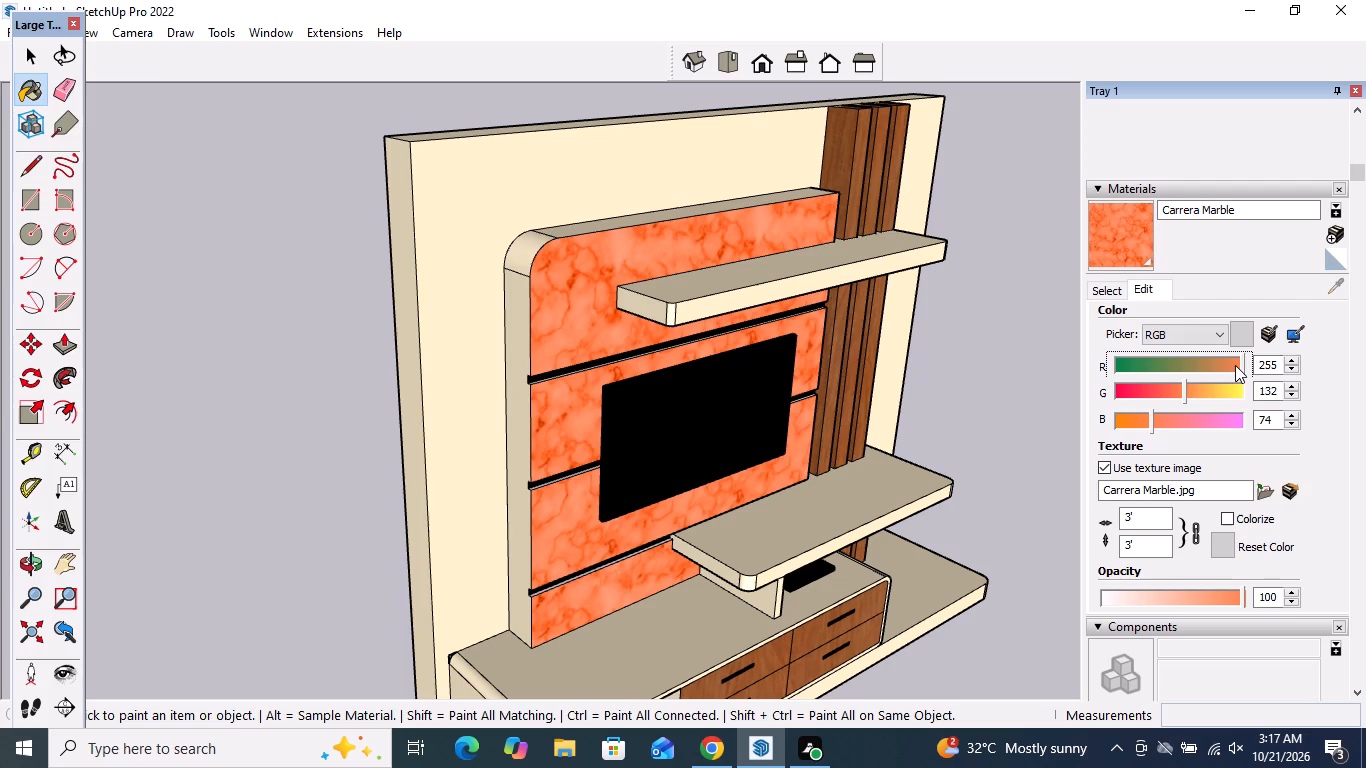
drag(1234, 364, 1204, 373)
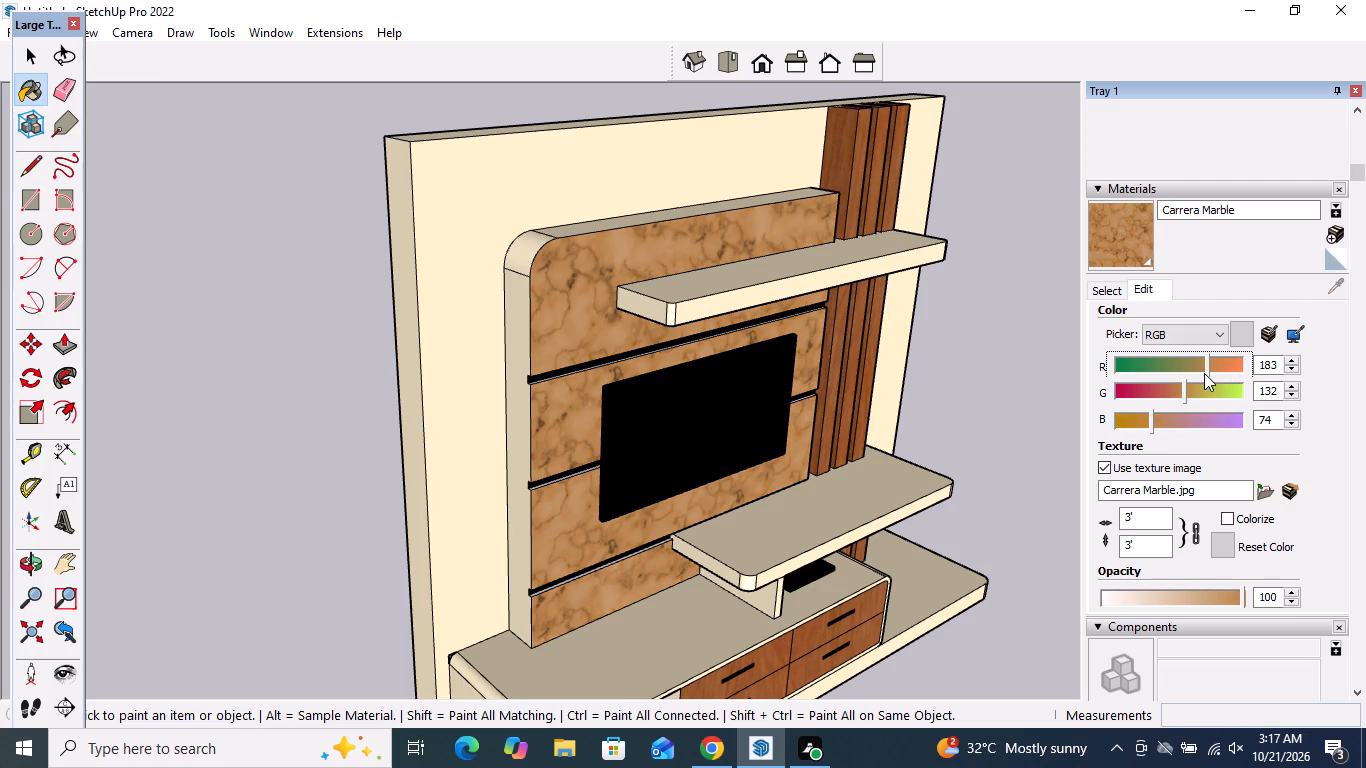
drag(1204, 373, 1203, 374)
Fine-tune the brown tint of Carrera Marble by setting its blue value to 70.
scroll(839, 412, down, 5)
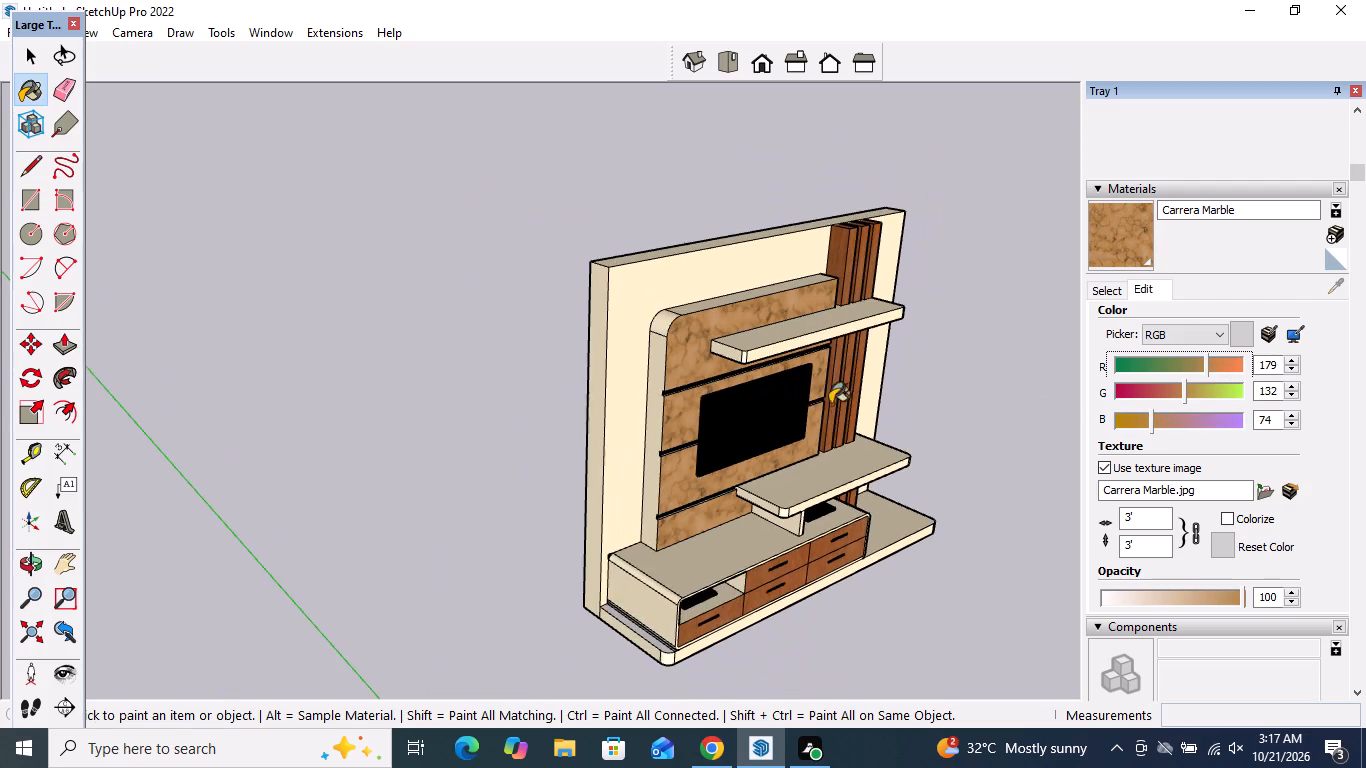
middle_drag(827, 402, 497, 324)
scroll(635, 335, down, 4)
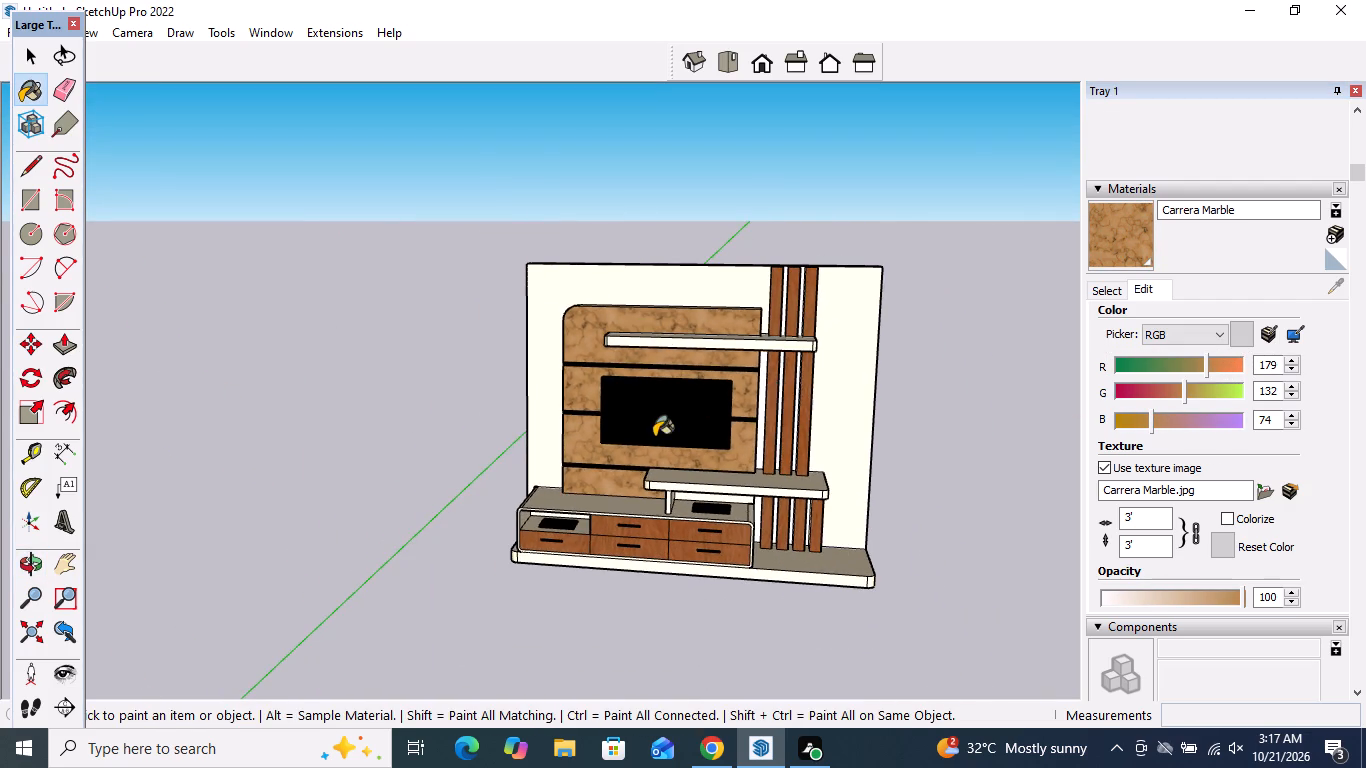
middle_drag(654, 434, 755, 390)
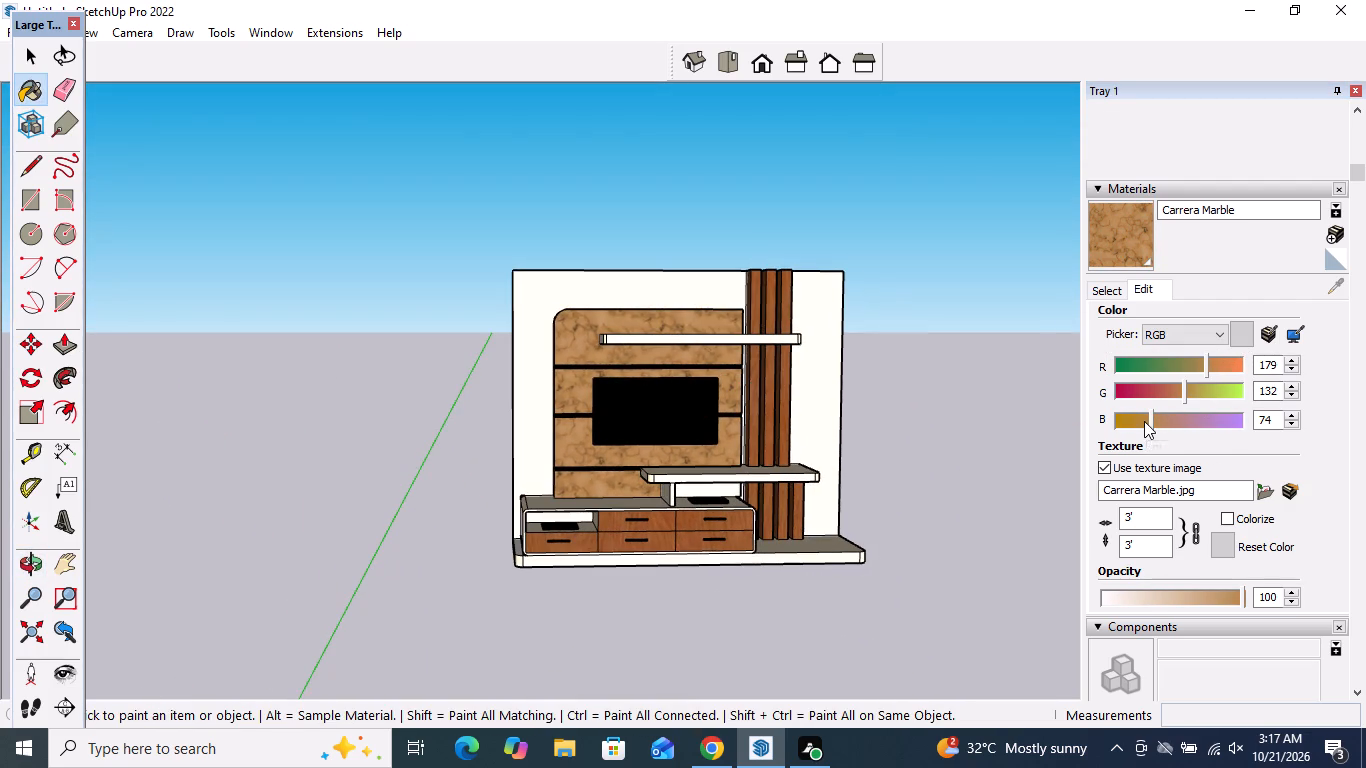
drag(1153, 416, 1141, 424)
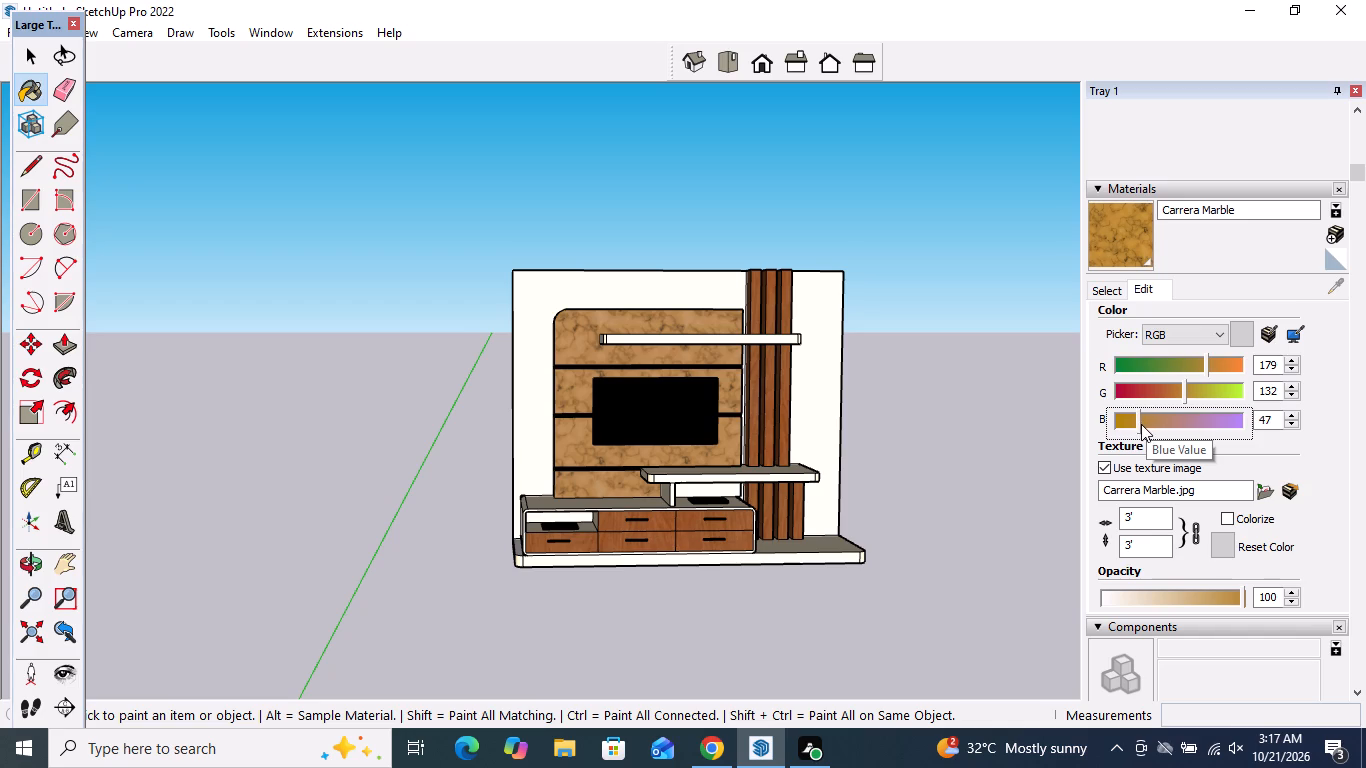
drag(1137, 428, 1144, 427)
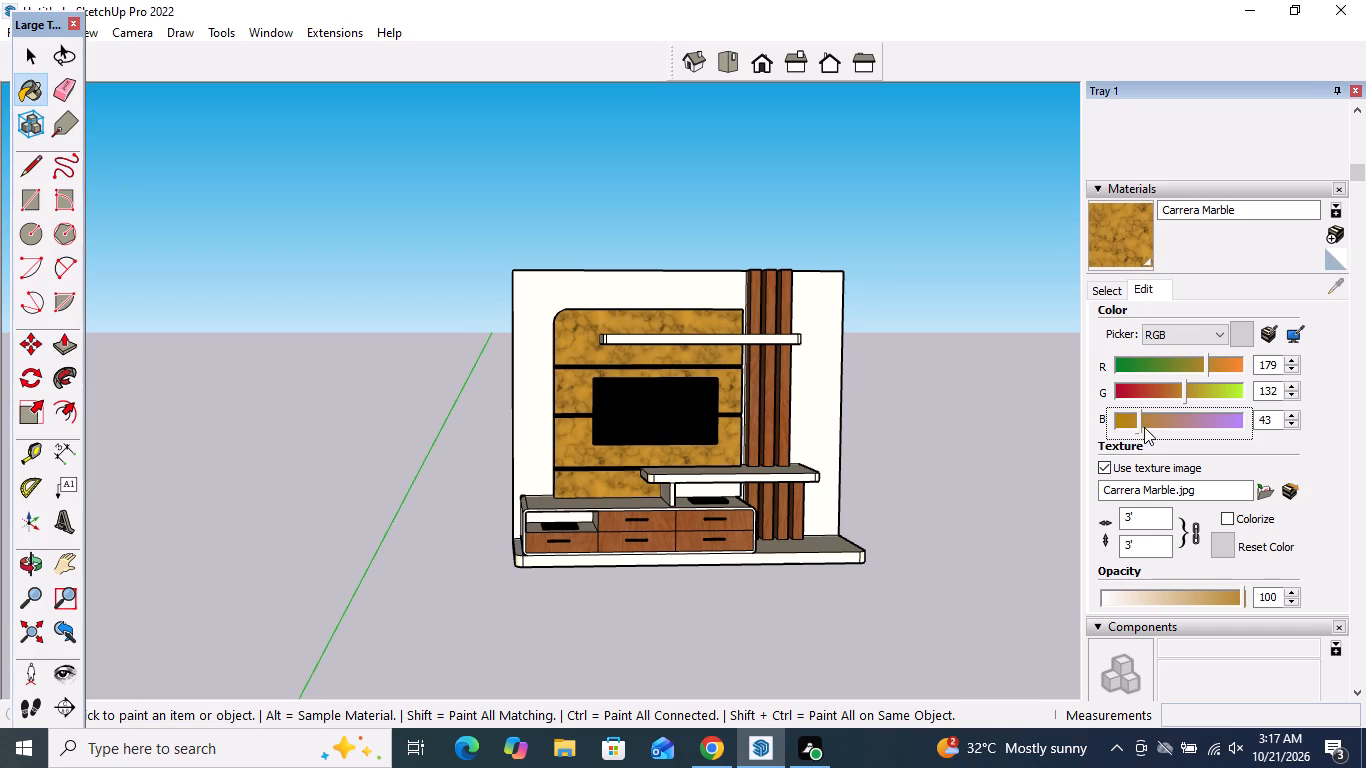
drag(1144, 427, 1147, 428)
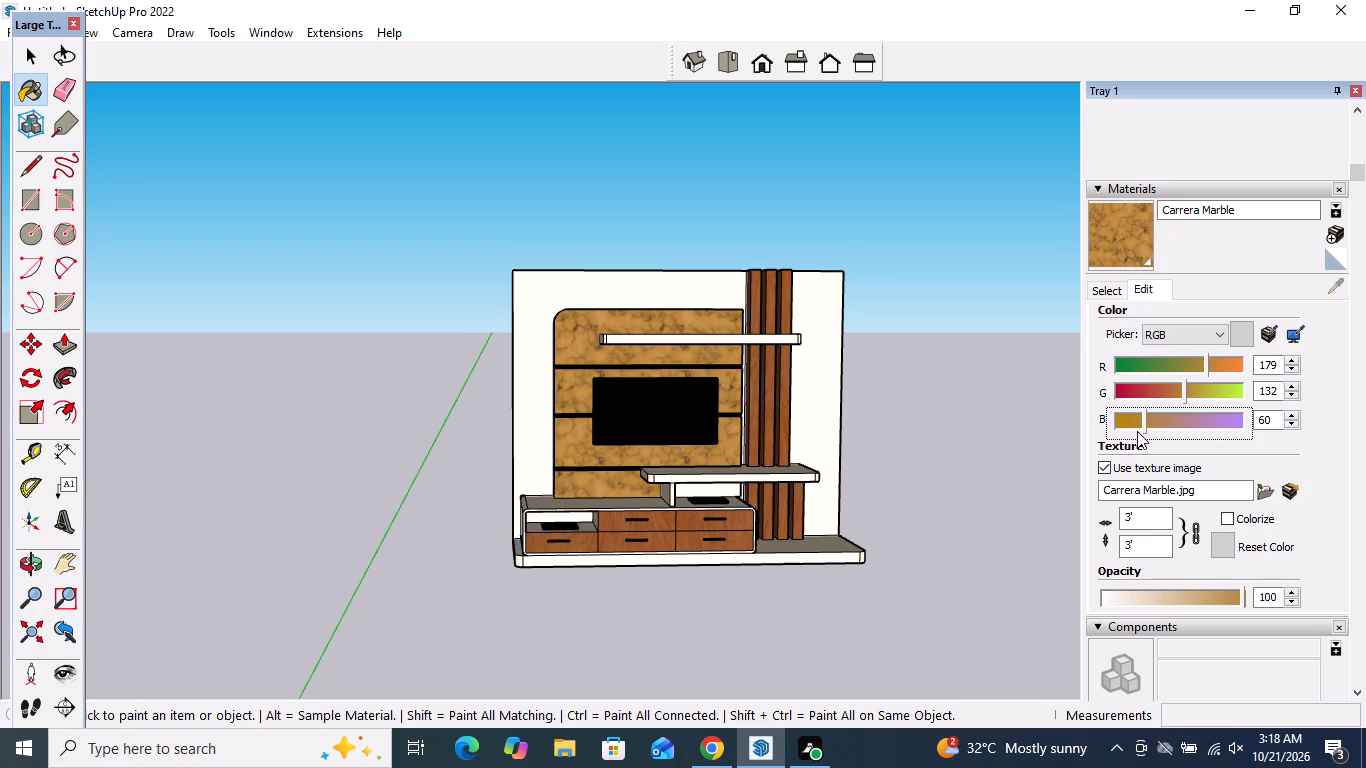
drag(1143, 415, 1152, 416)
Set the Carrera Marble colour's red value to 172 and its blue value to 85.
scroll(657, 402, down, 3)
middle_drag(632, 413, 782, 461)
scroll(695, 429, up, 9)
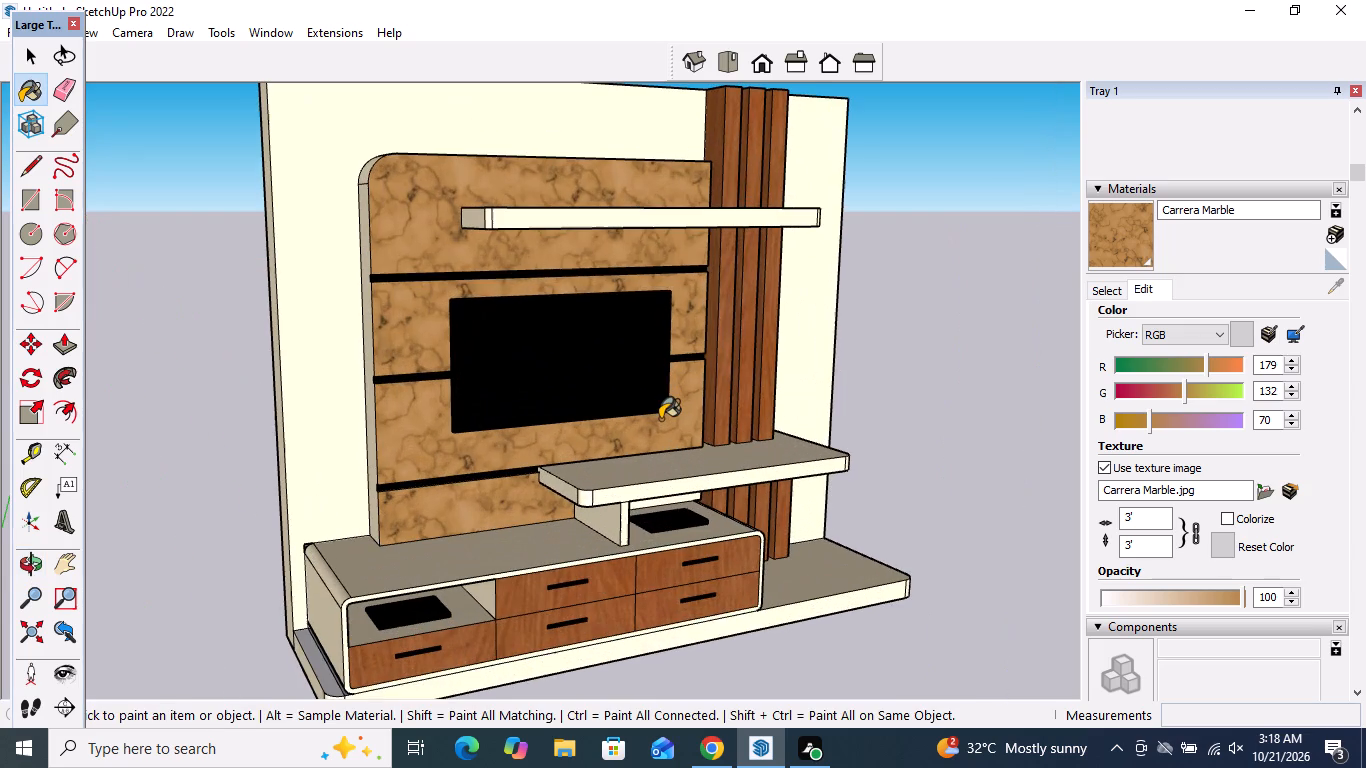
scroll(660, 419, down, 4)
scroll(606, 400, up, 10)
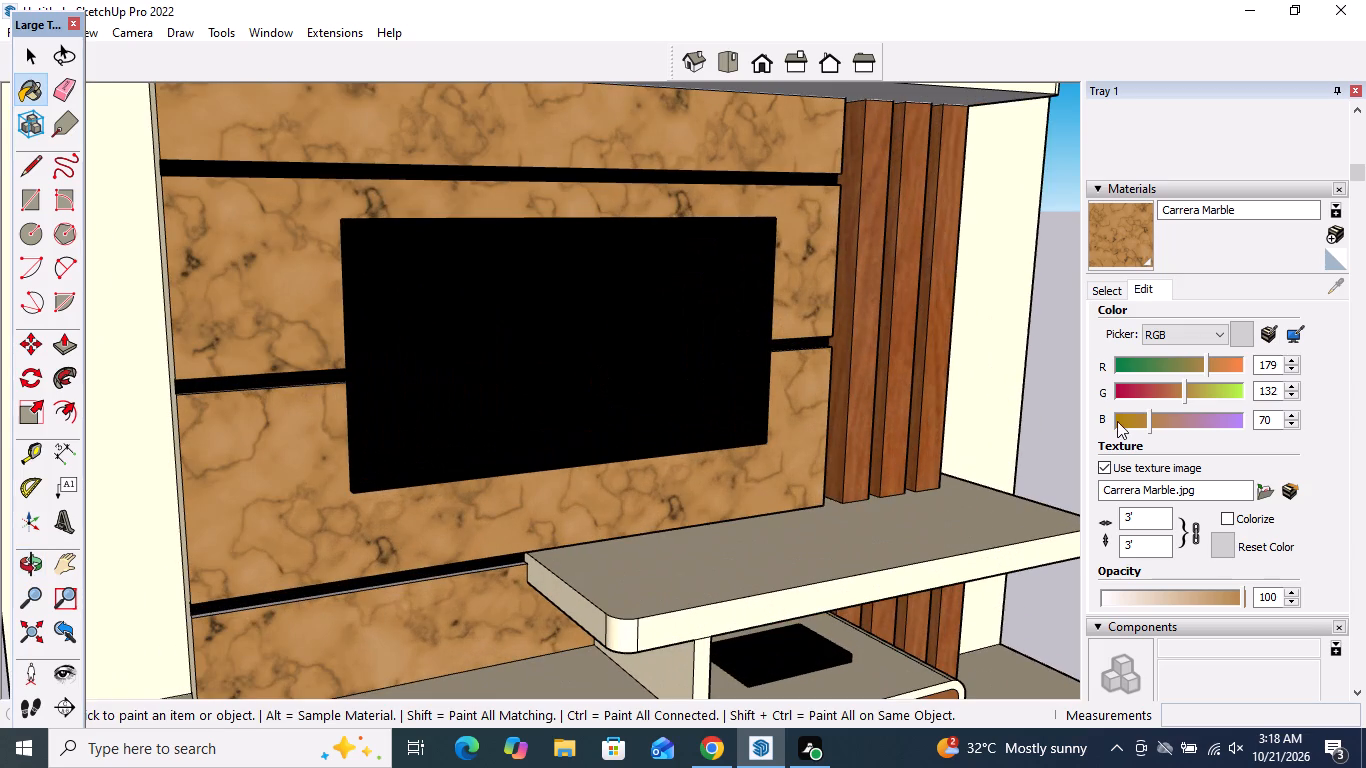
click(1205, 367)
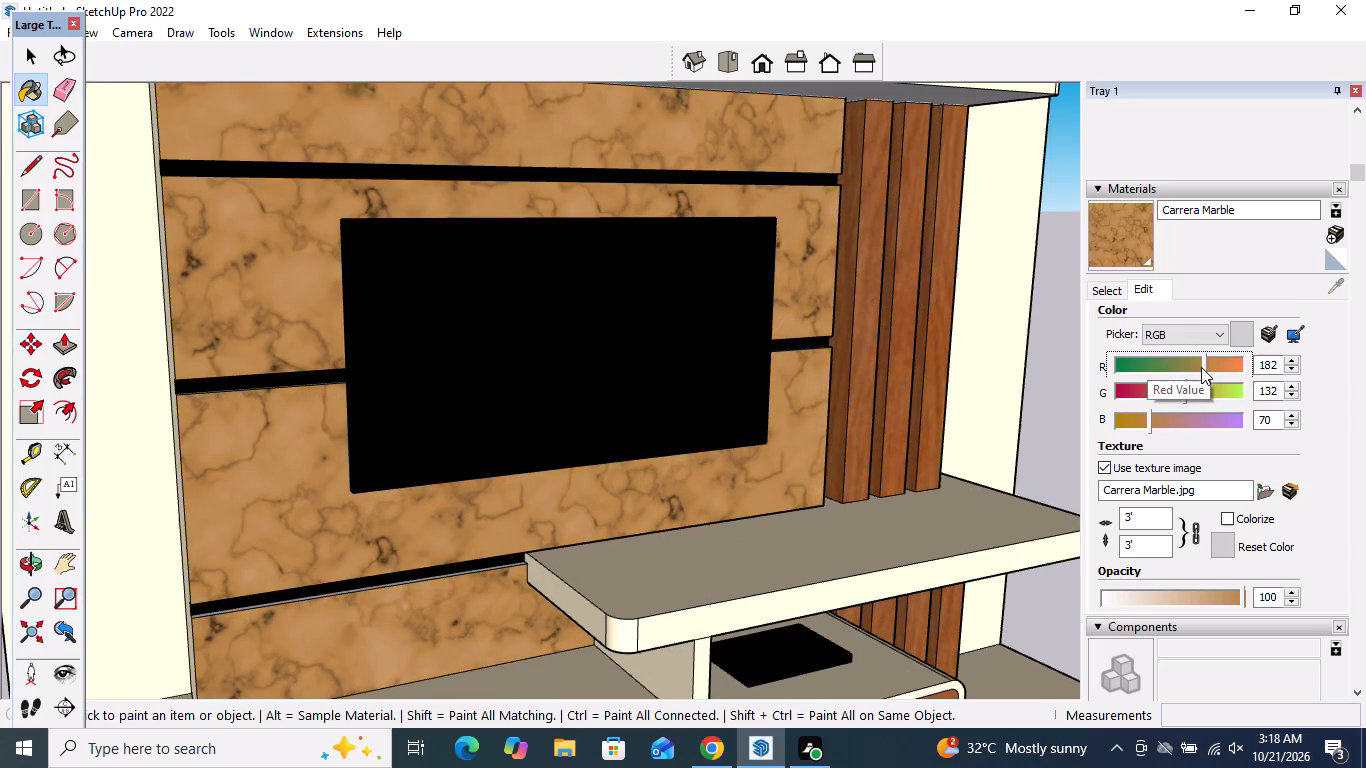
click(1148, 427)
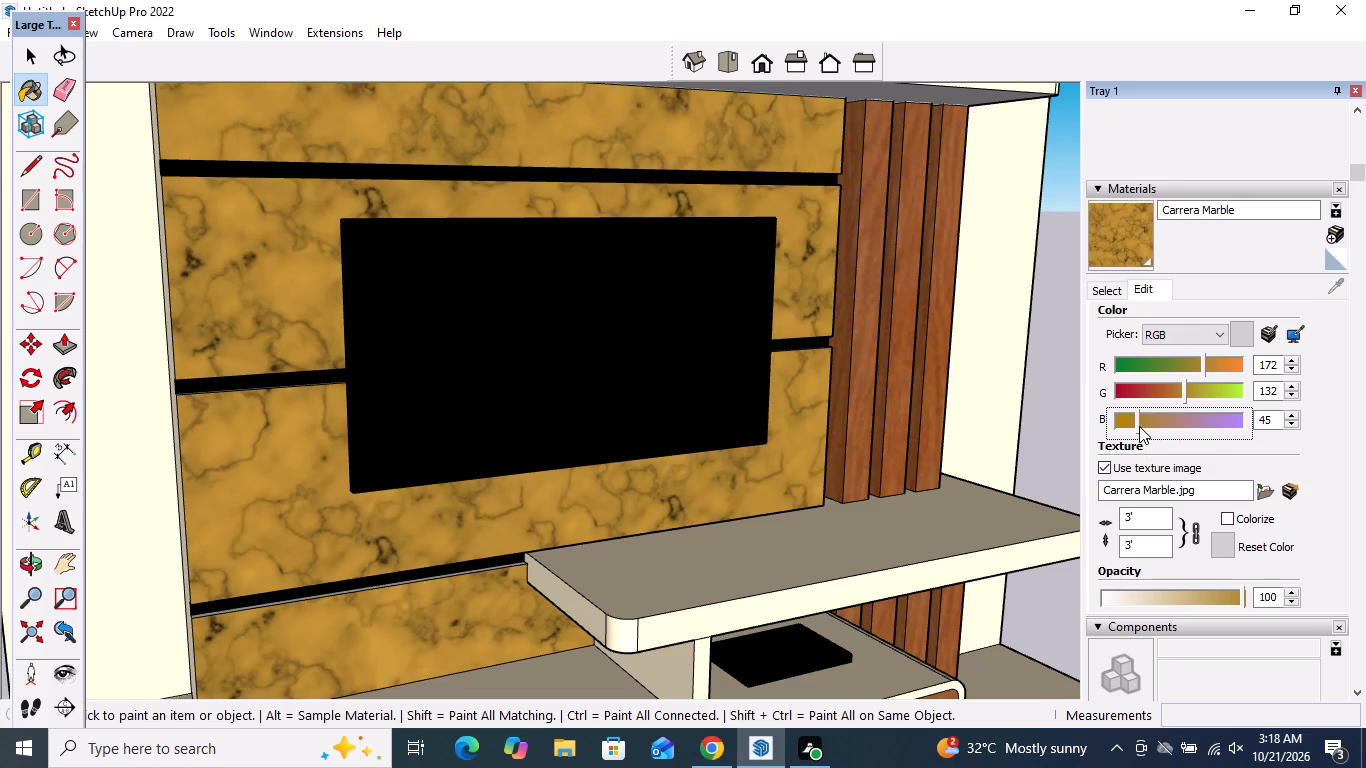
drag(1138, 428, 1148, 428)
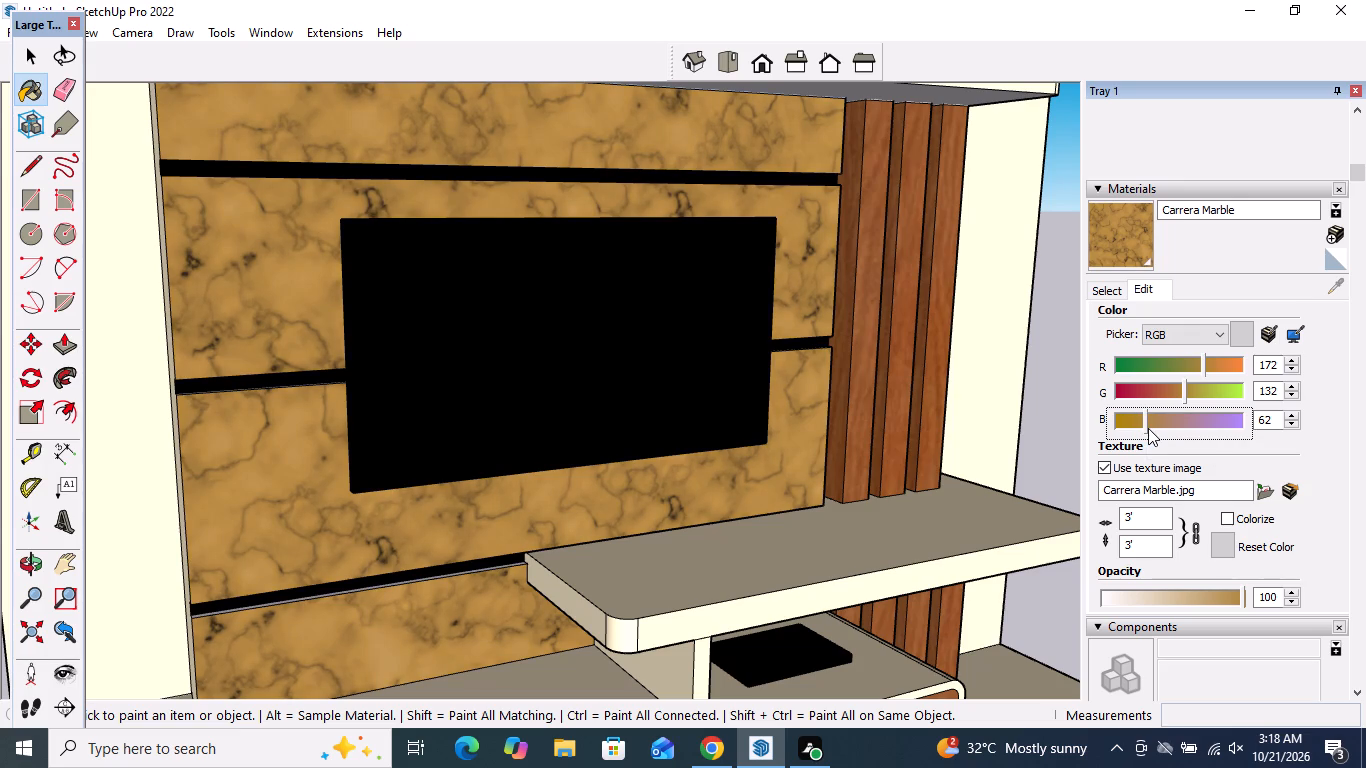
drag(1149, 428, 1159, 427)
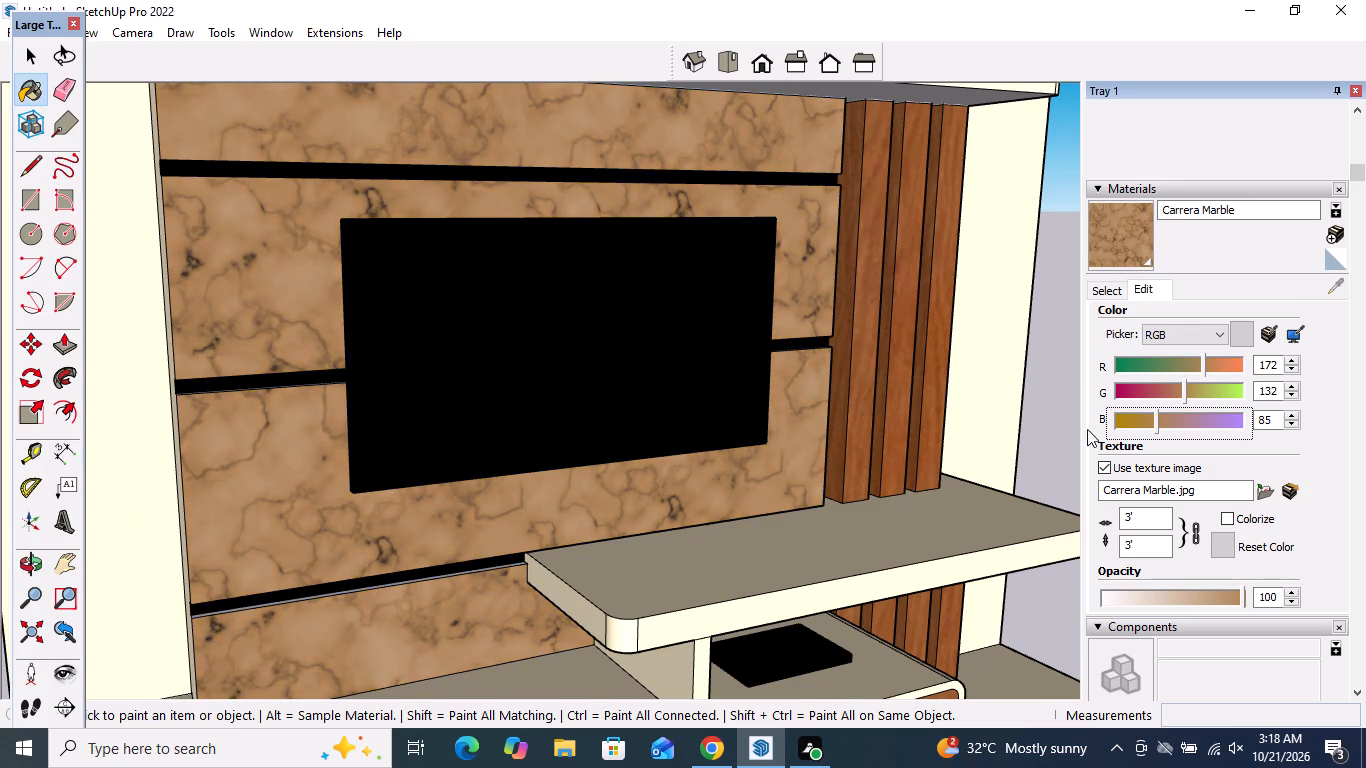
Switch the Carrera Marble colour picker to HSB and try a saturation of 3 on the TV panel.
scroll(1065, 429, down, 5)
scroll(876, 414, down, 5)
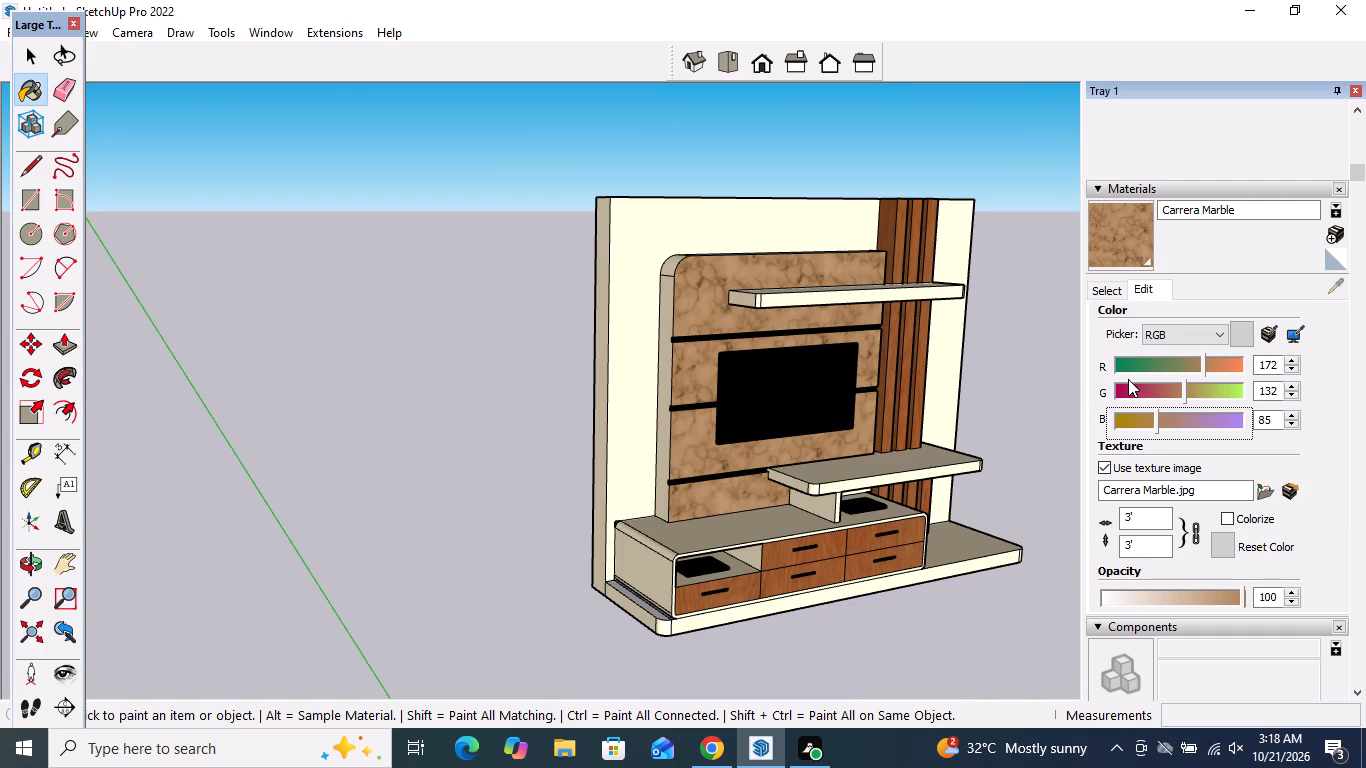
click(1217, 328)
click(1204, 377)
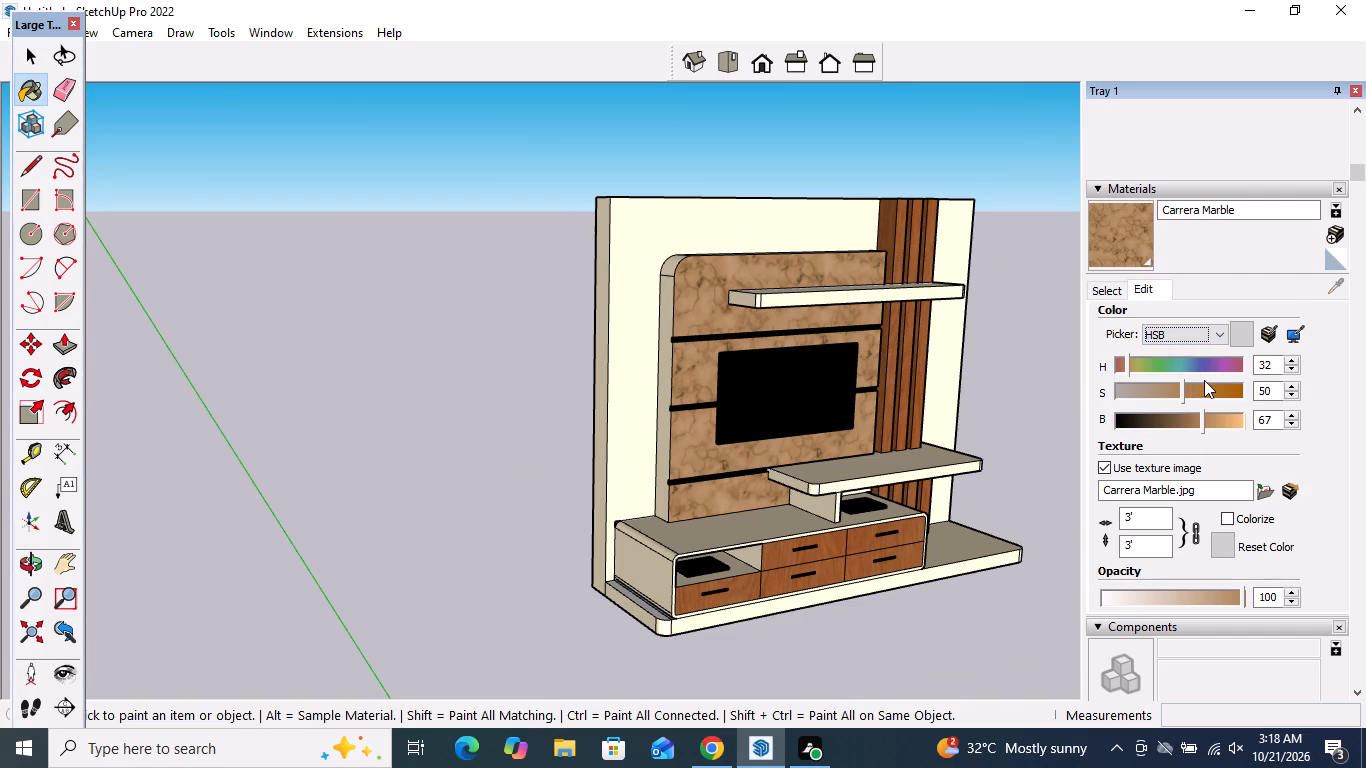
drag(1180, 390, 1138, 399)
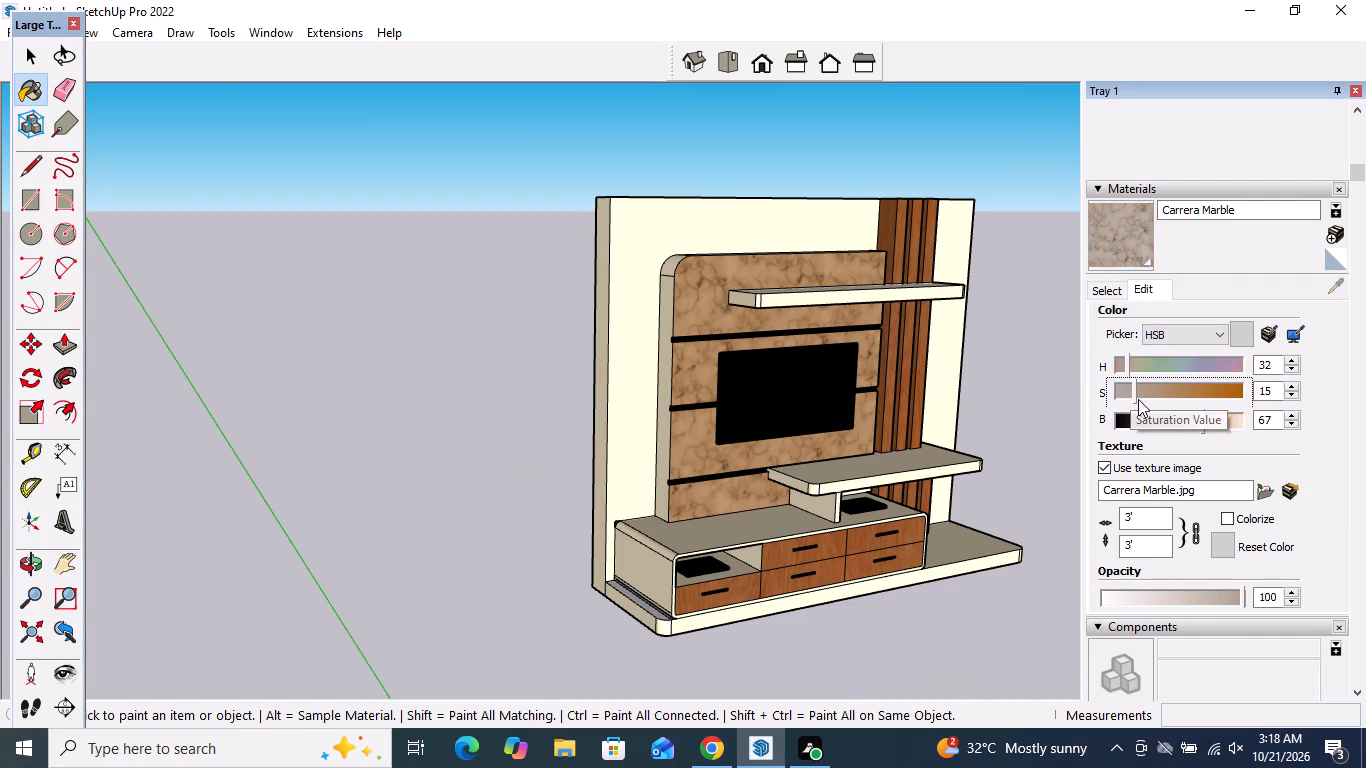
drag(1138, 399, 1131, 401)
scroll(1131, 401, up, 3)
scroll(837, 406, up, 5)
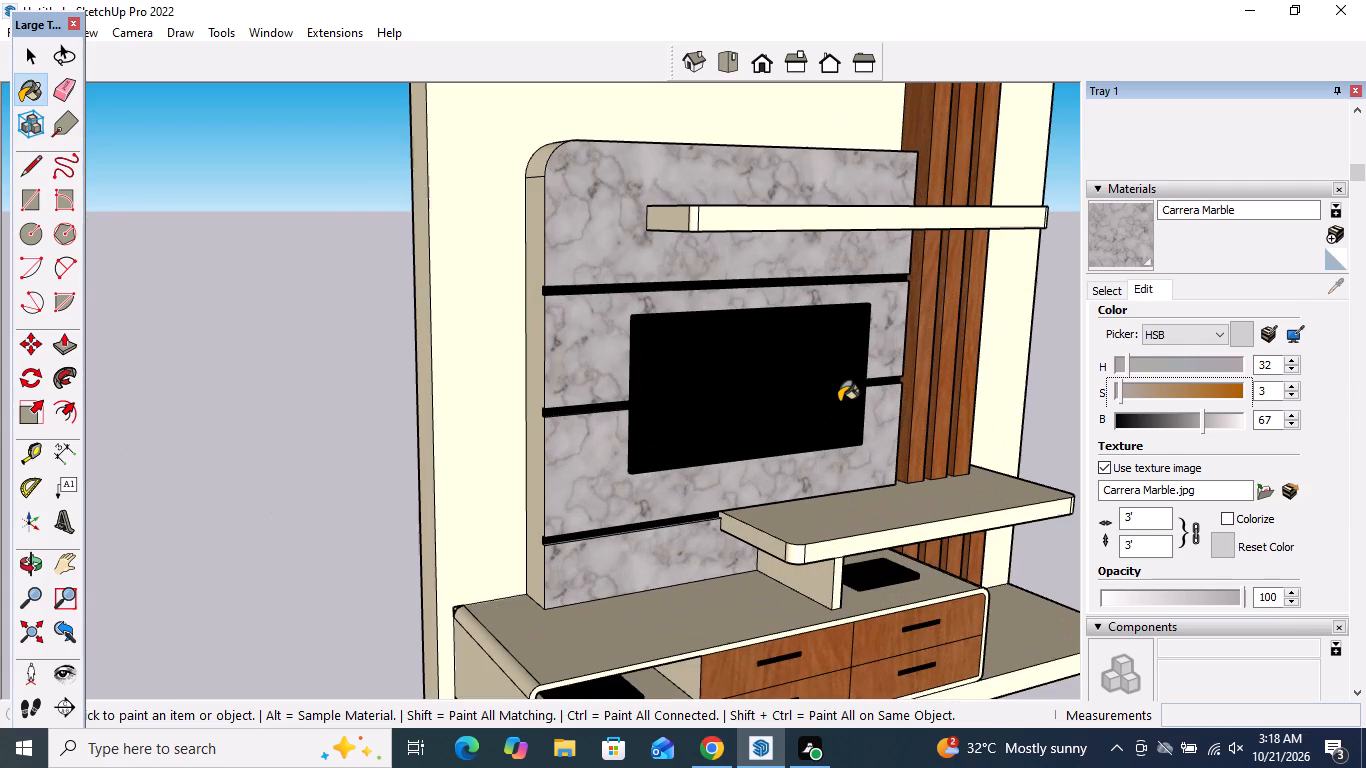
Give Carrera Marble a warm brown tint with hue 36 and saturation 52.
drag(1123, 392, 1176, 393)
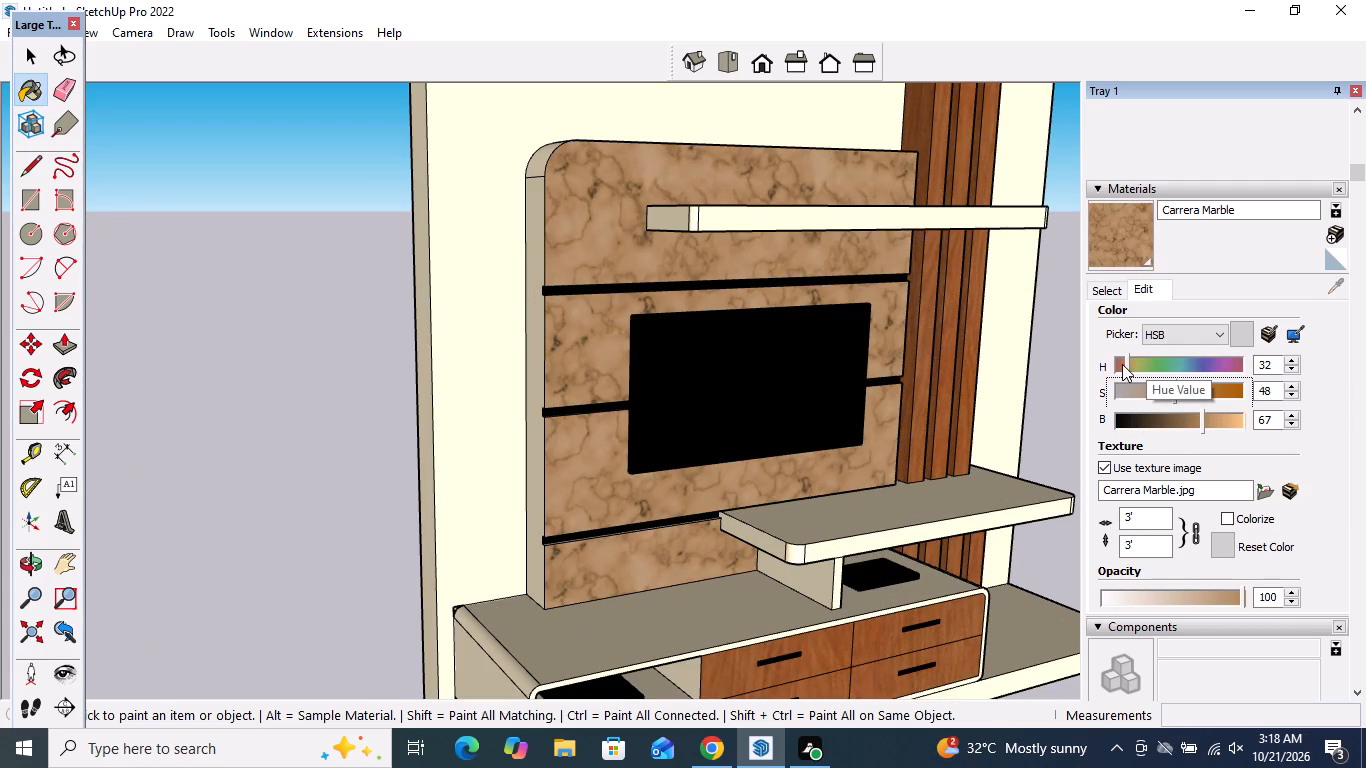
drag(1121, 364, 1134, 366)
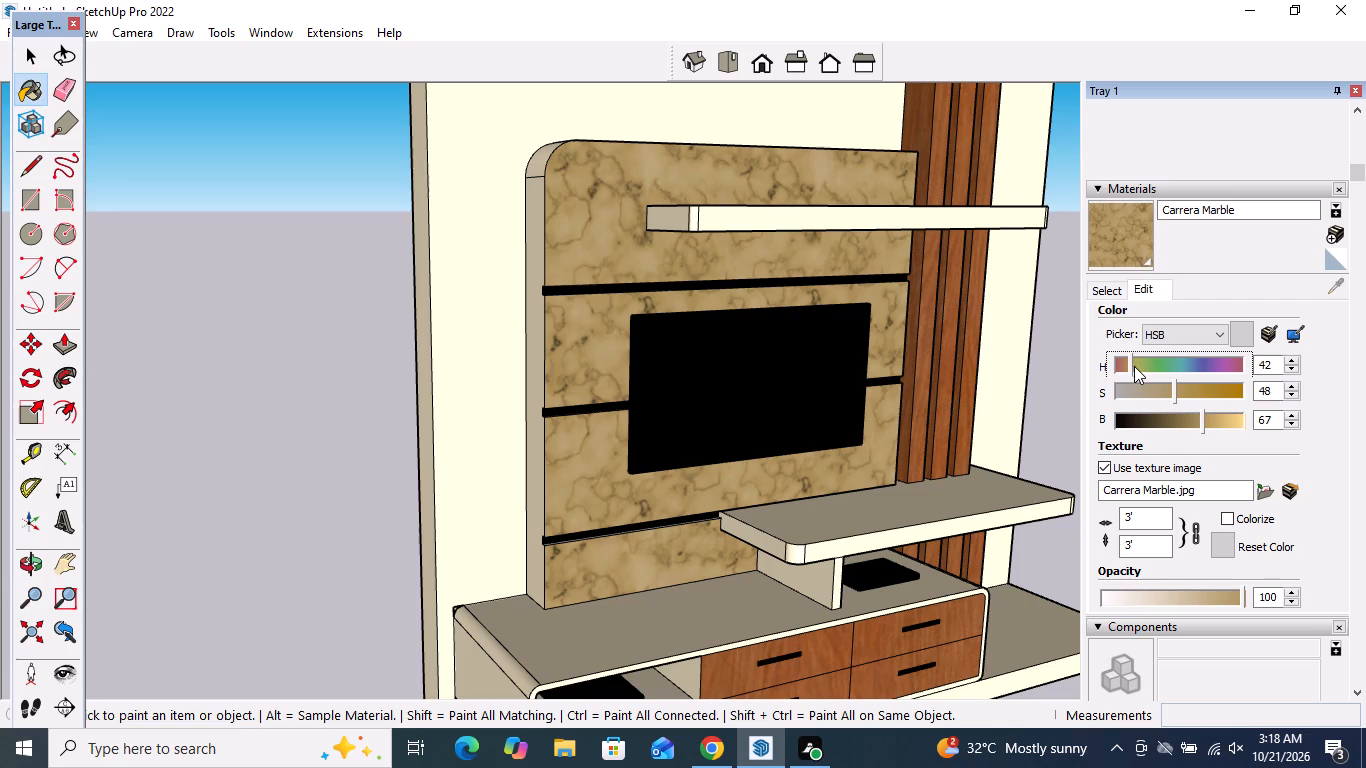
drag(1134, 366, 1134, 370)
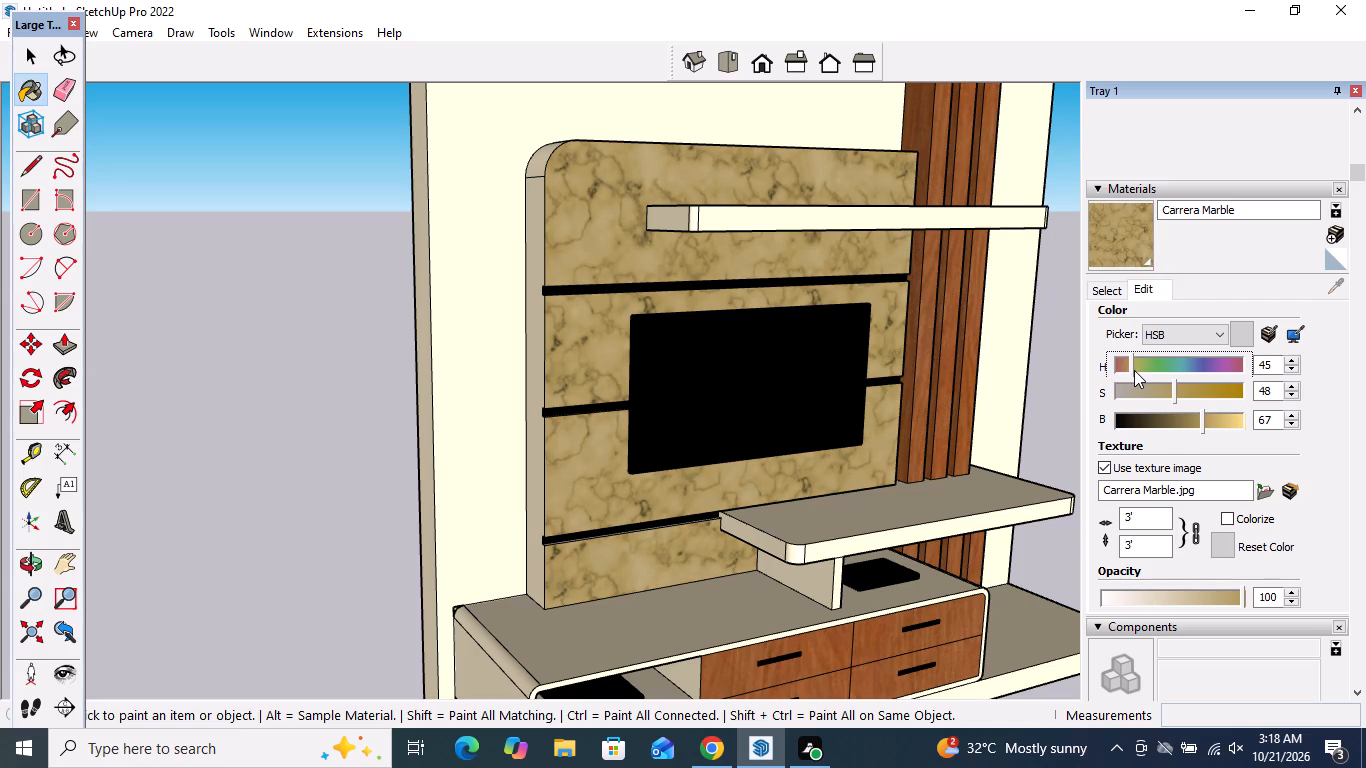
click(1132, 362)
click(1173, 390)
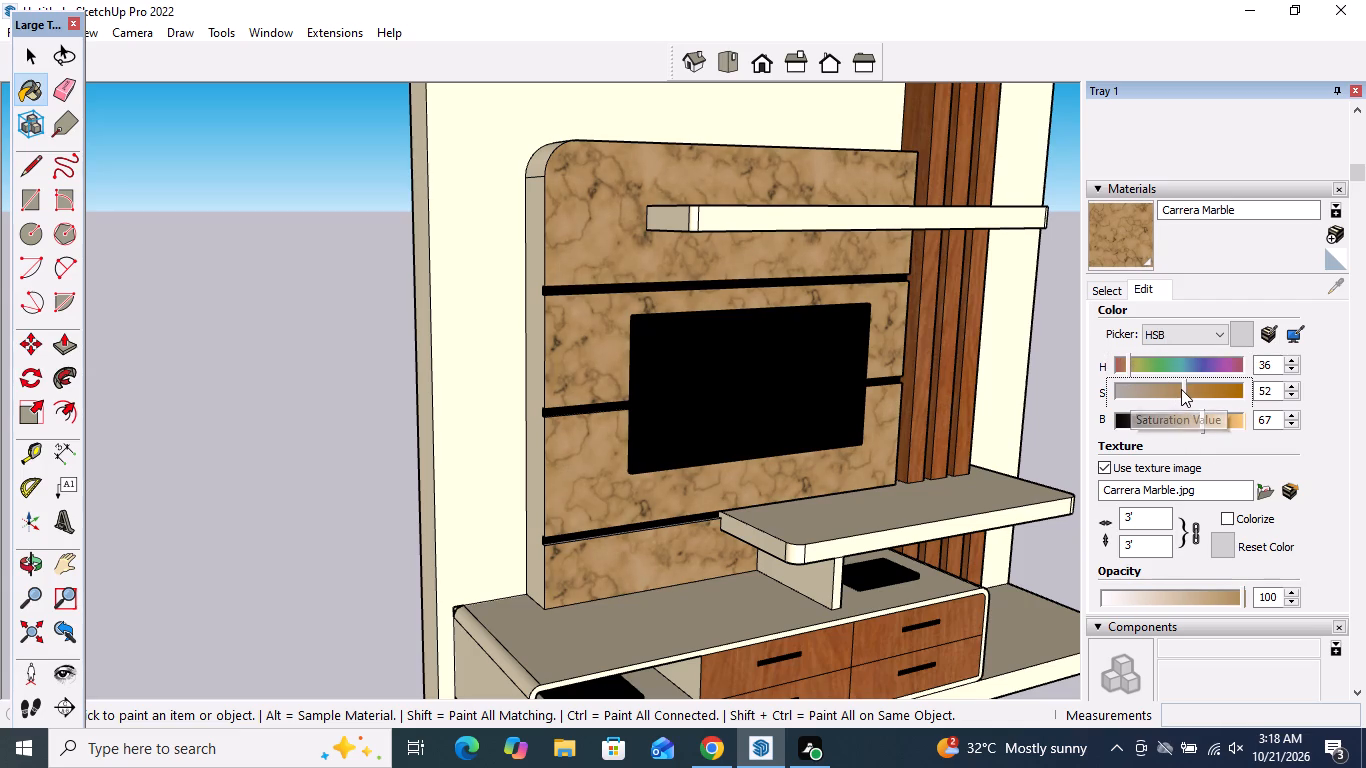
Switch the Carrera Marble colour picker to HLS and set saturation 31 and lightness 56.
click(1215, 342)
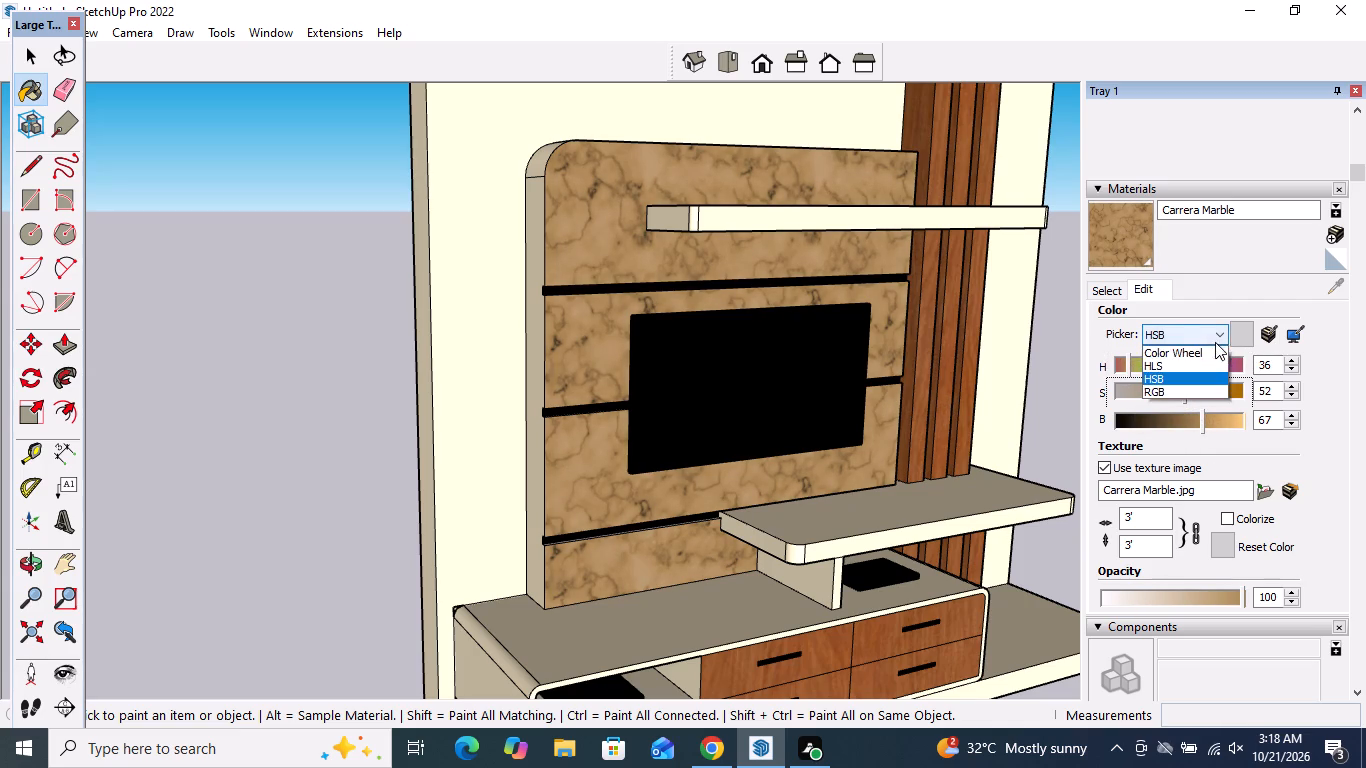
click(1215, 361)
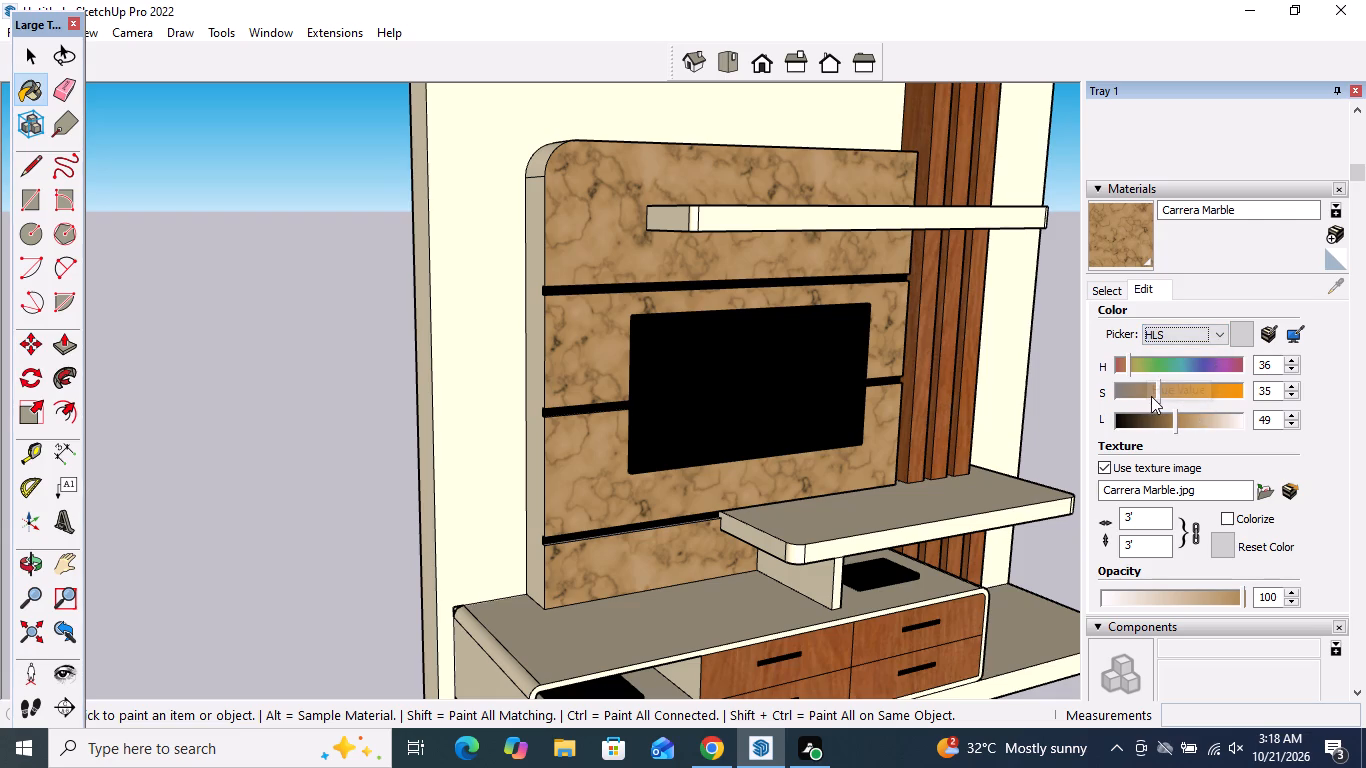
drag(1177, 420, 1208, 422)
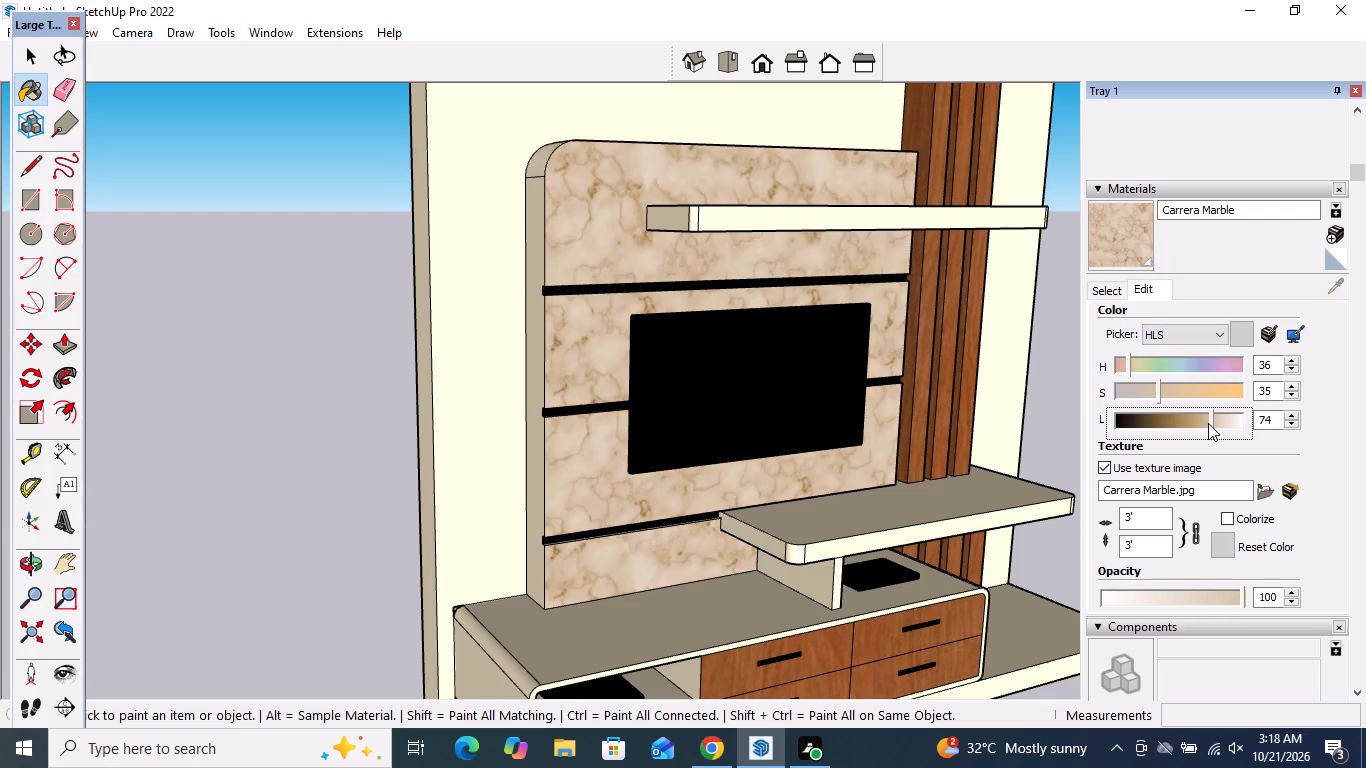
drag(1208, 423, 1125, 429)
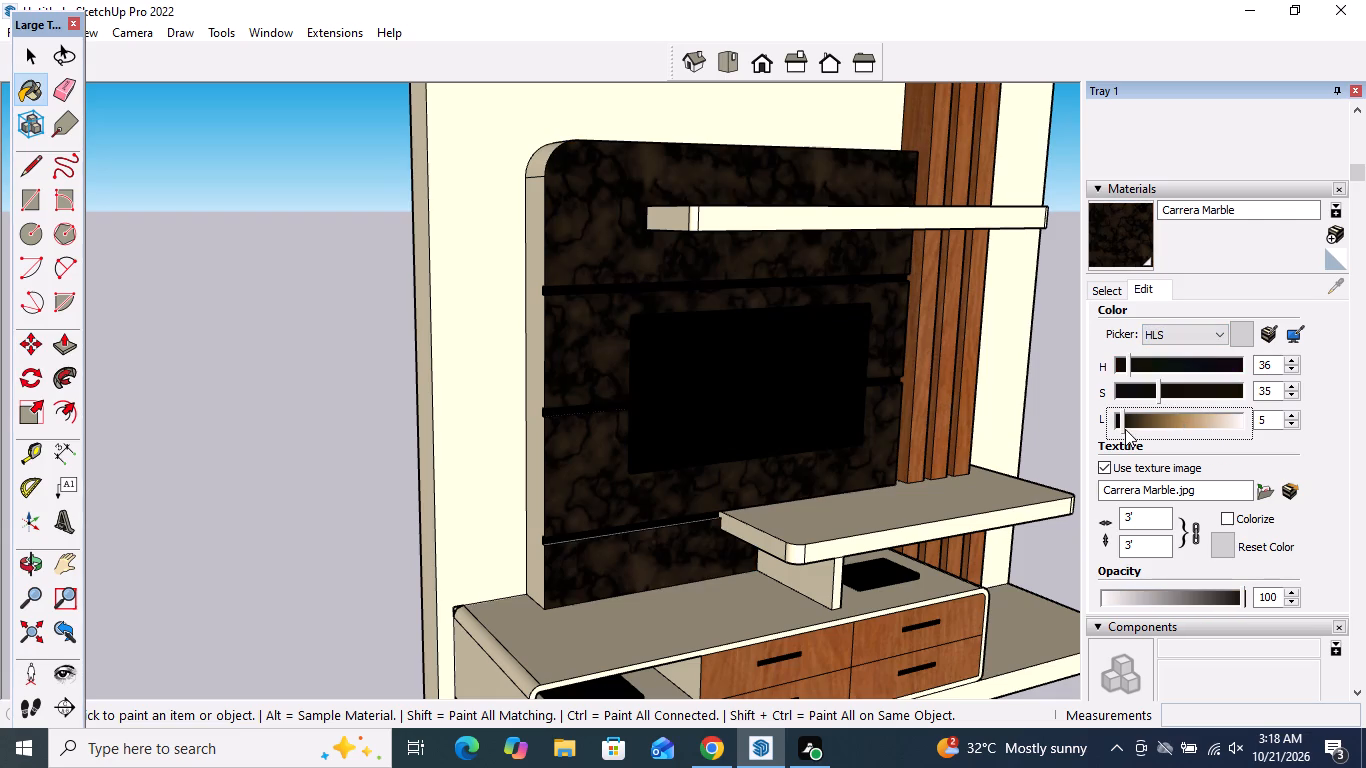
drag(1125, 429, 1180, 429)
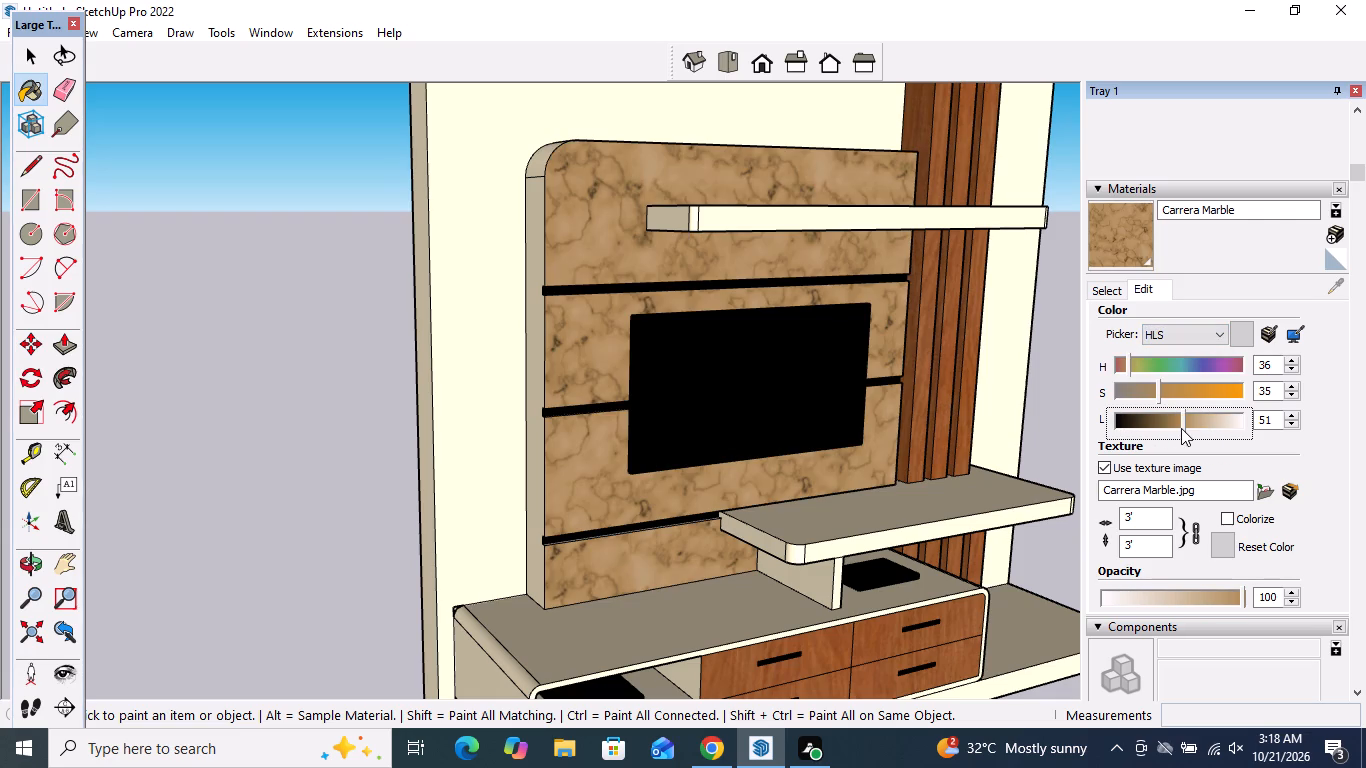
click(1181, 428)
drag(1160, 390, 1150, 403)
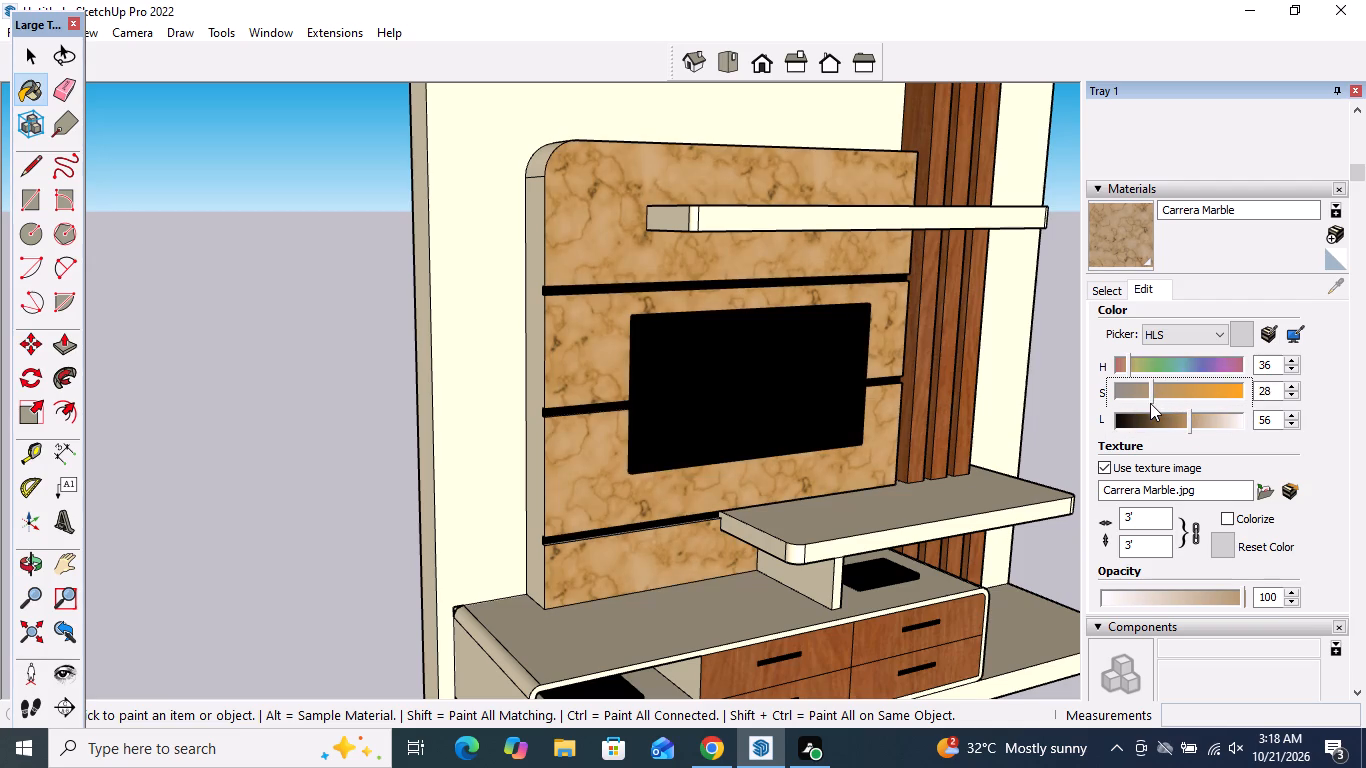
drag(1150, 403, 1147, 405)
Browse the Metal, Roofing, Landscaping, Carpet and Fabrics, Asphalt and Concrete, and Brick and Cladding material collections for another finish.
scroll(1128, 448, down, 5)
scroll(822, 455, down, 2)
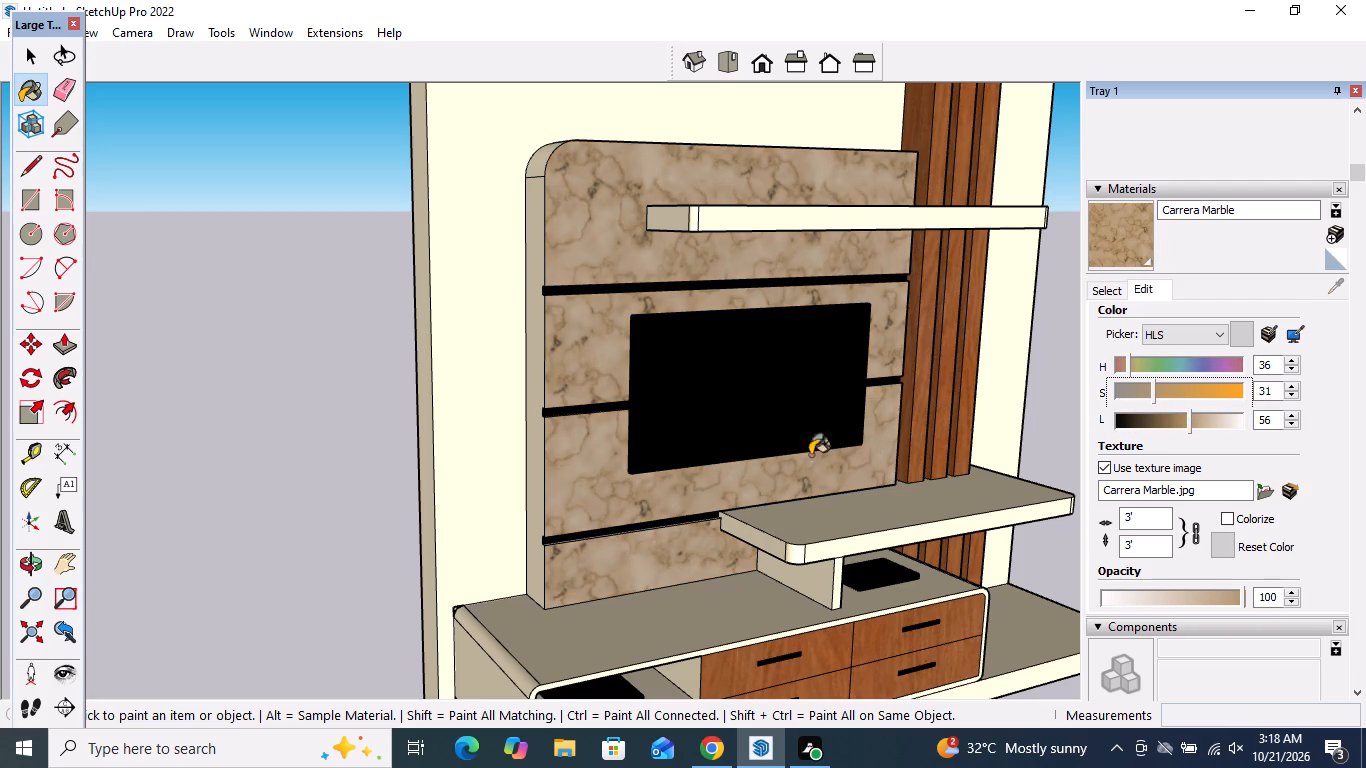
scroll(810, 455, down, 8)
middle_drag(749, 523, 388, 495)
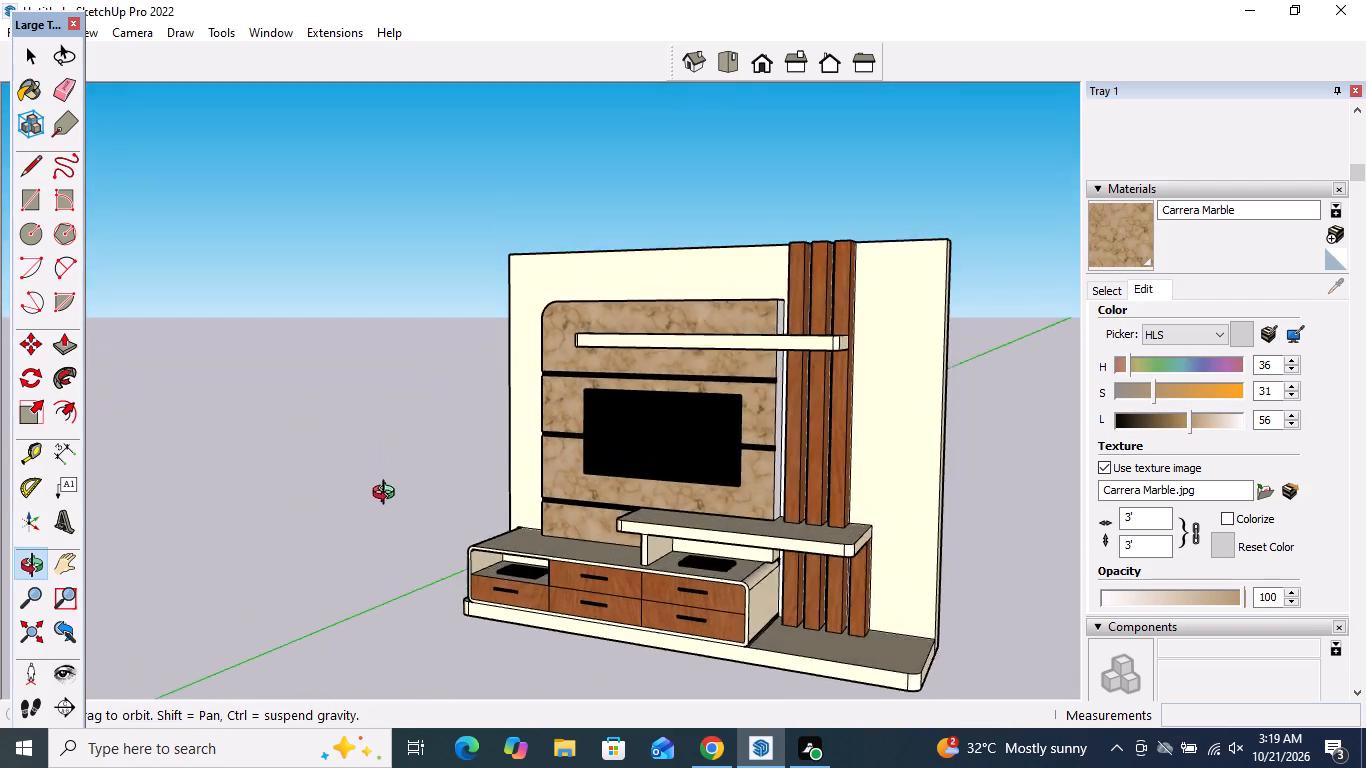
middle_drag(388, 495, 452, 564)
scroll(581, 445, down, 4)
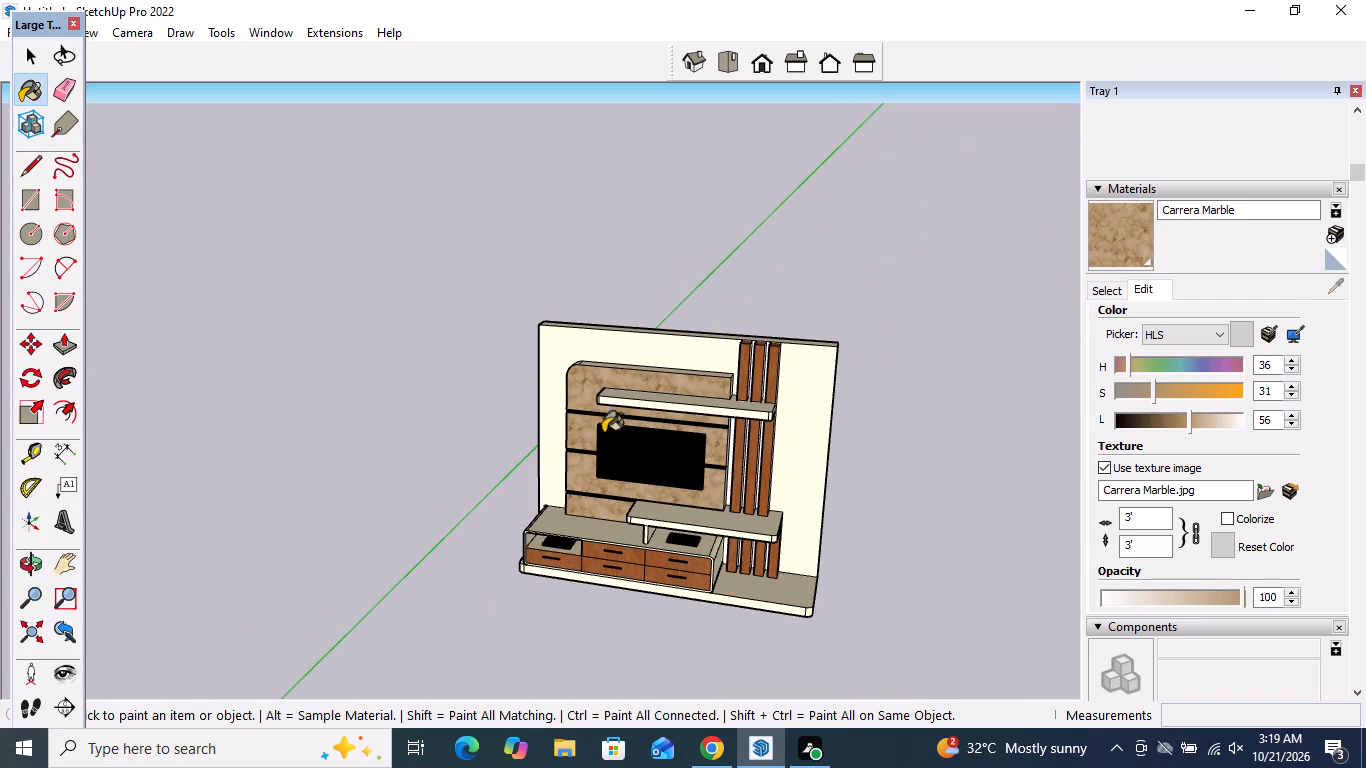
click(1108, 291)
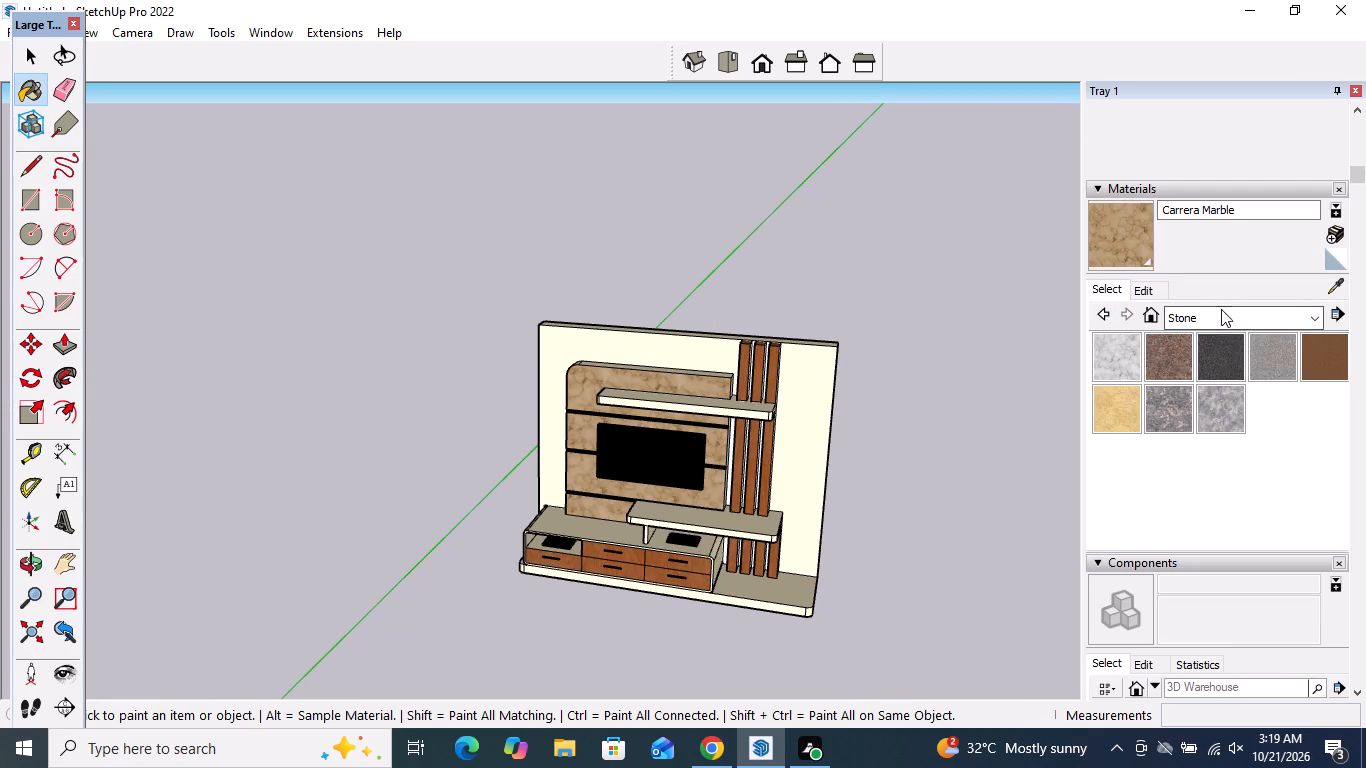
click(1224, 323)
click(1211, 451)
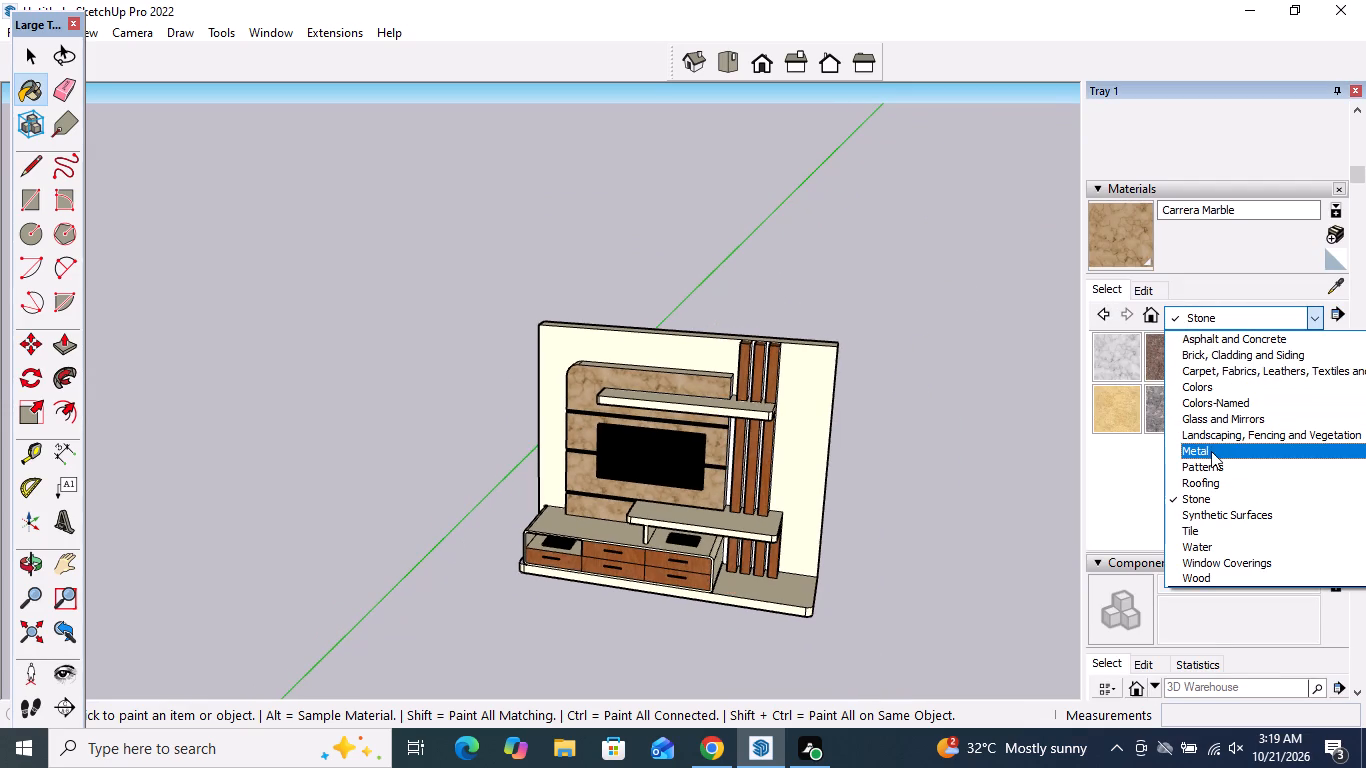
click(1242, 304)
click(1242, 323)
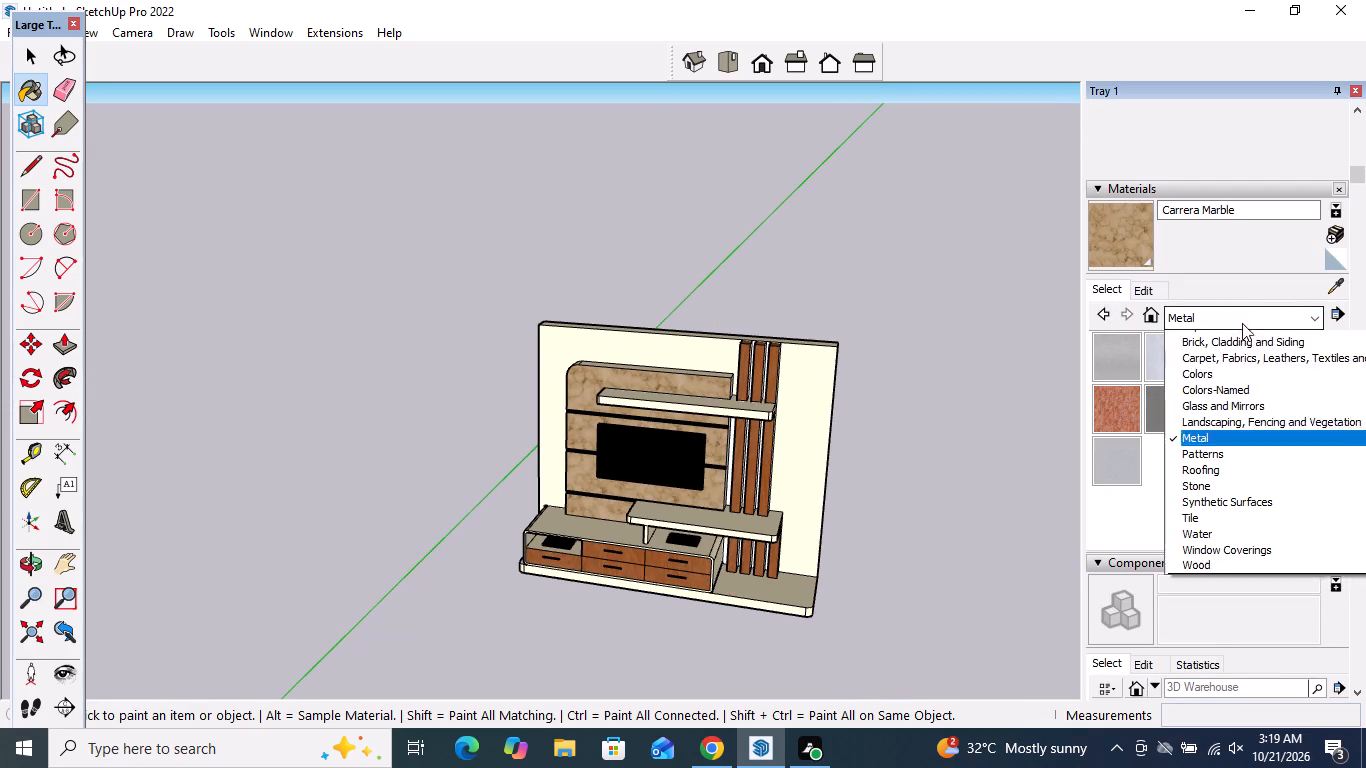
click(1219, 487)
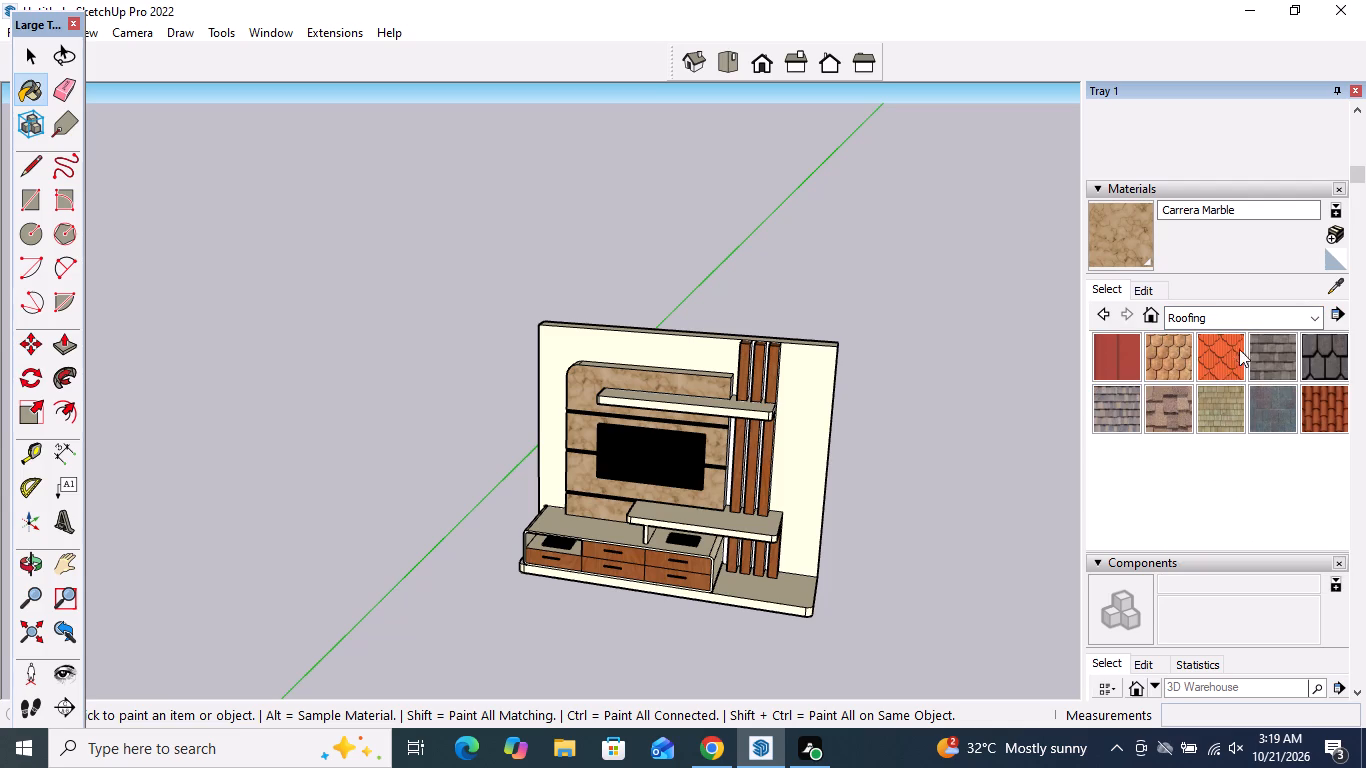
click(1248, 315)
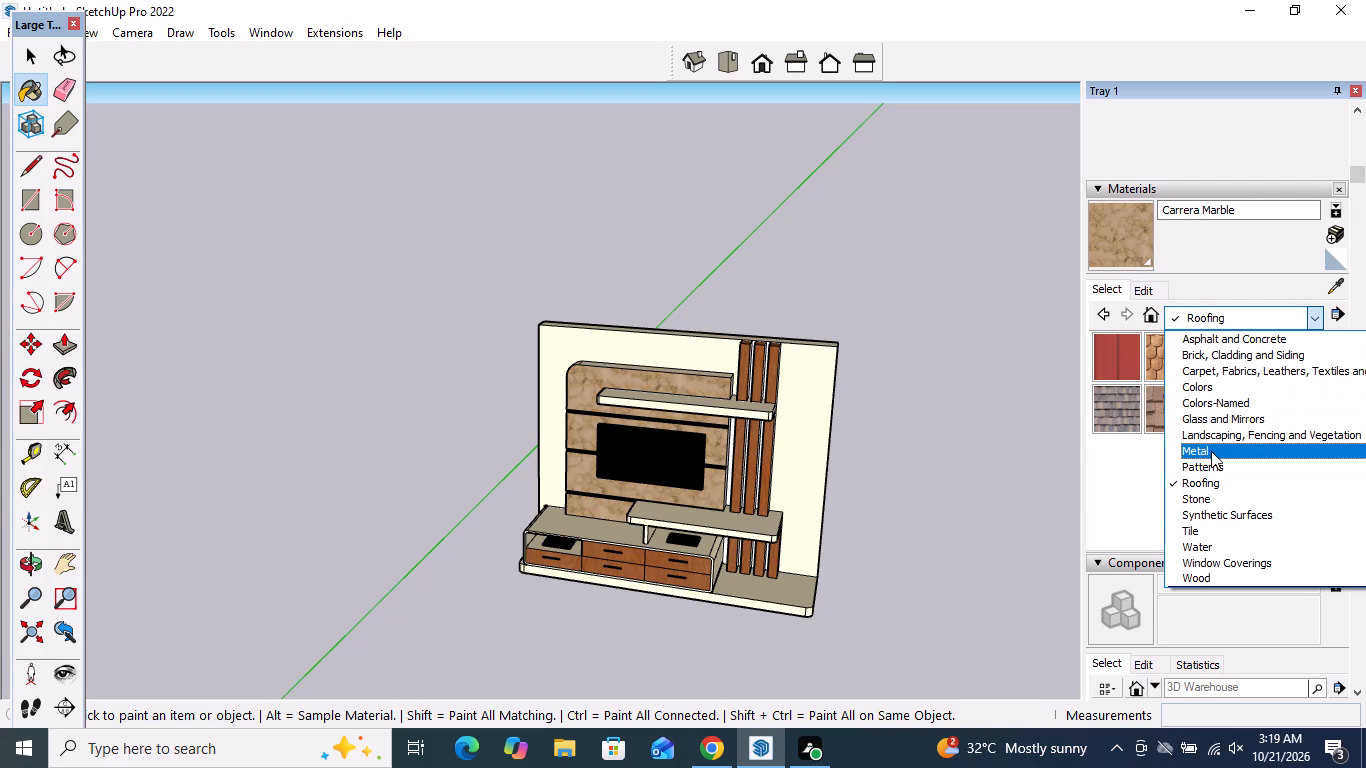
click(1213, 436)
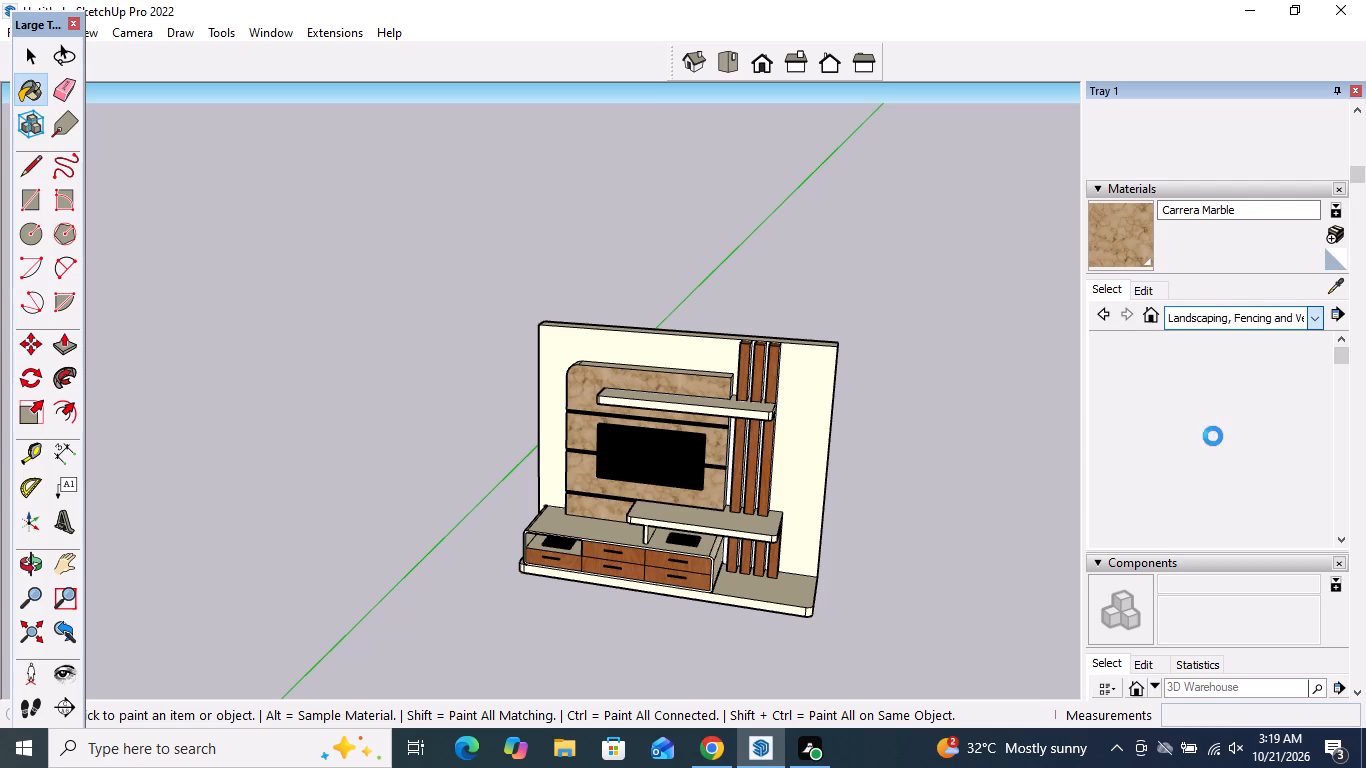
scroll(1214, 436, down, 4)
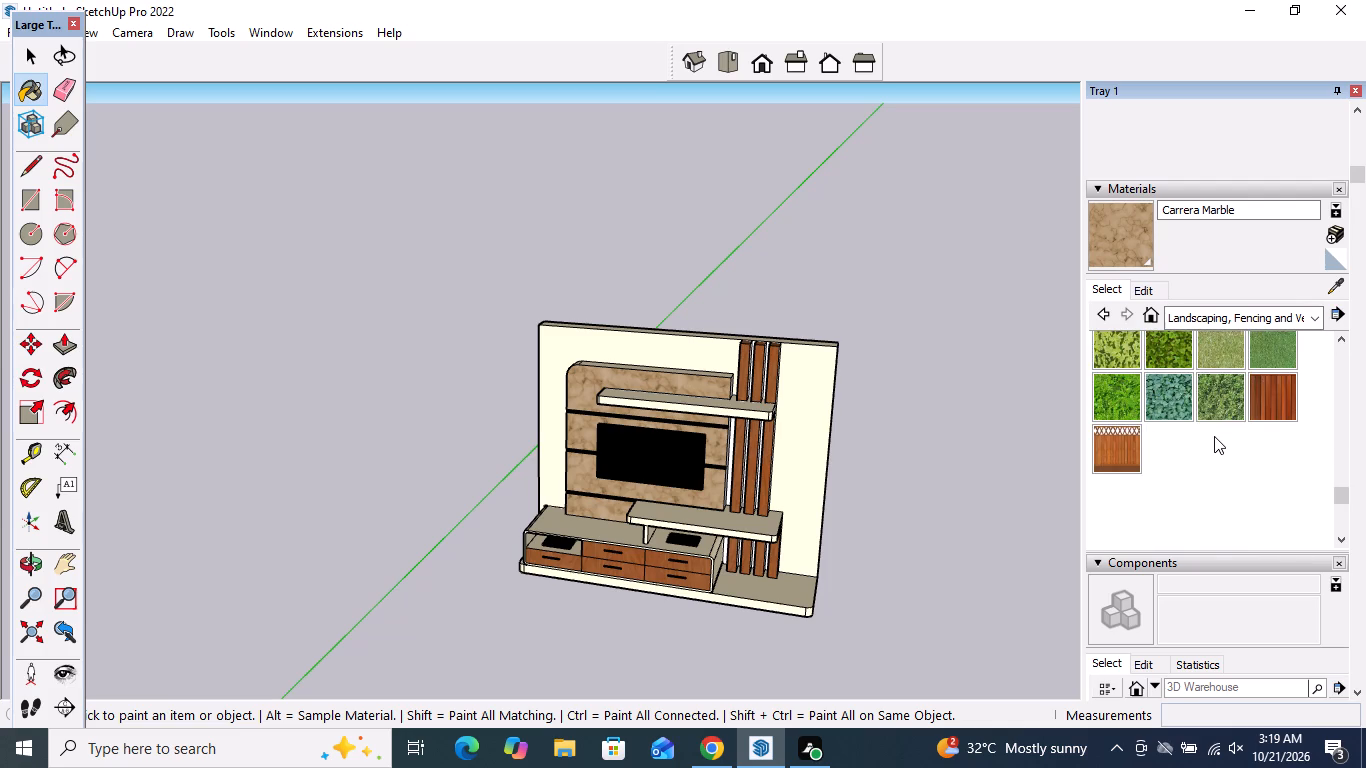
scroll(1214, 436, down, 3)
scroll(1218, 395, up, 4)
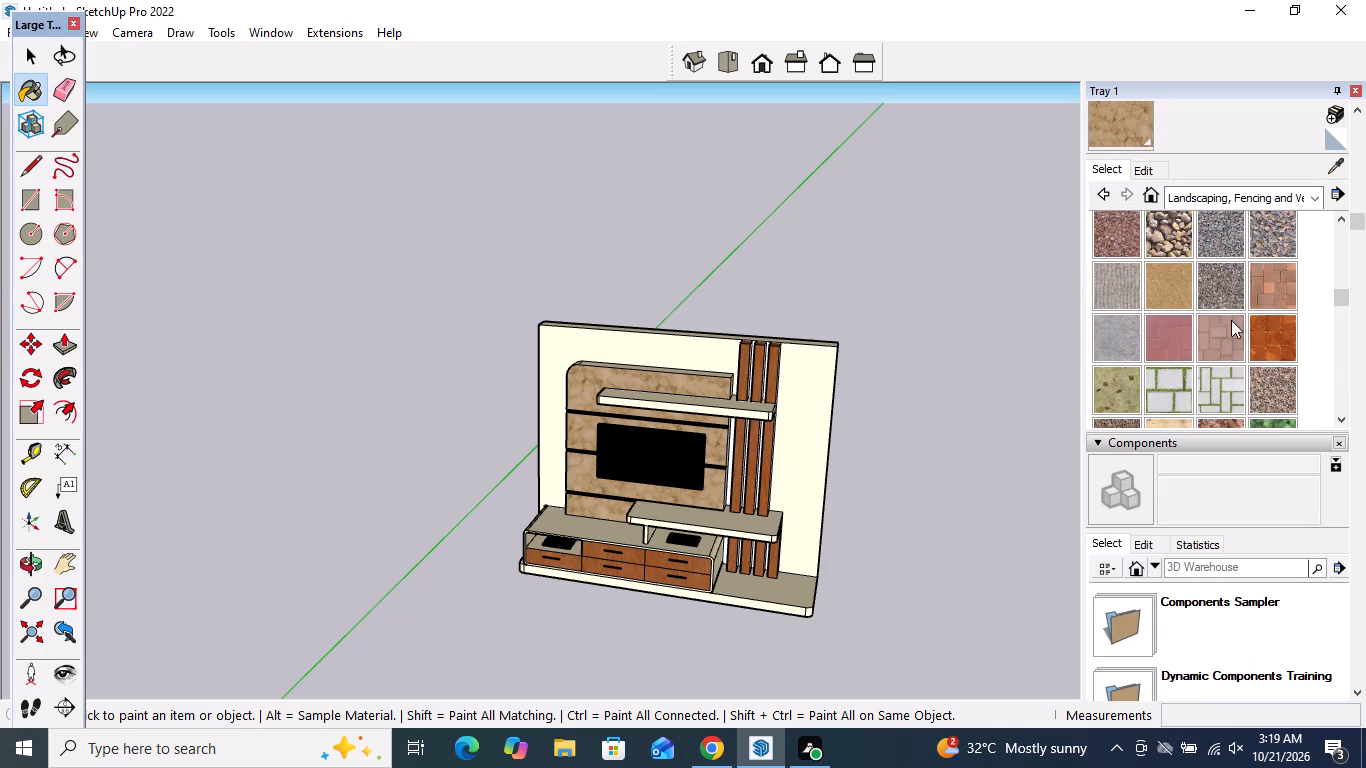
click(1245, 197)
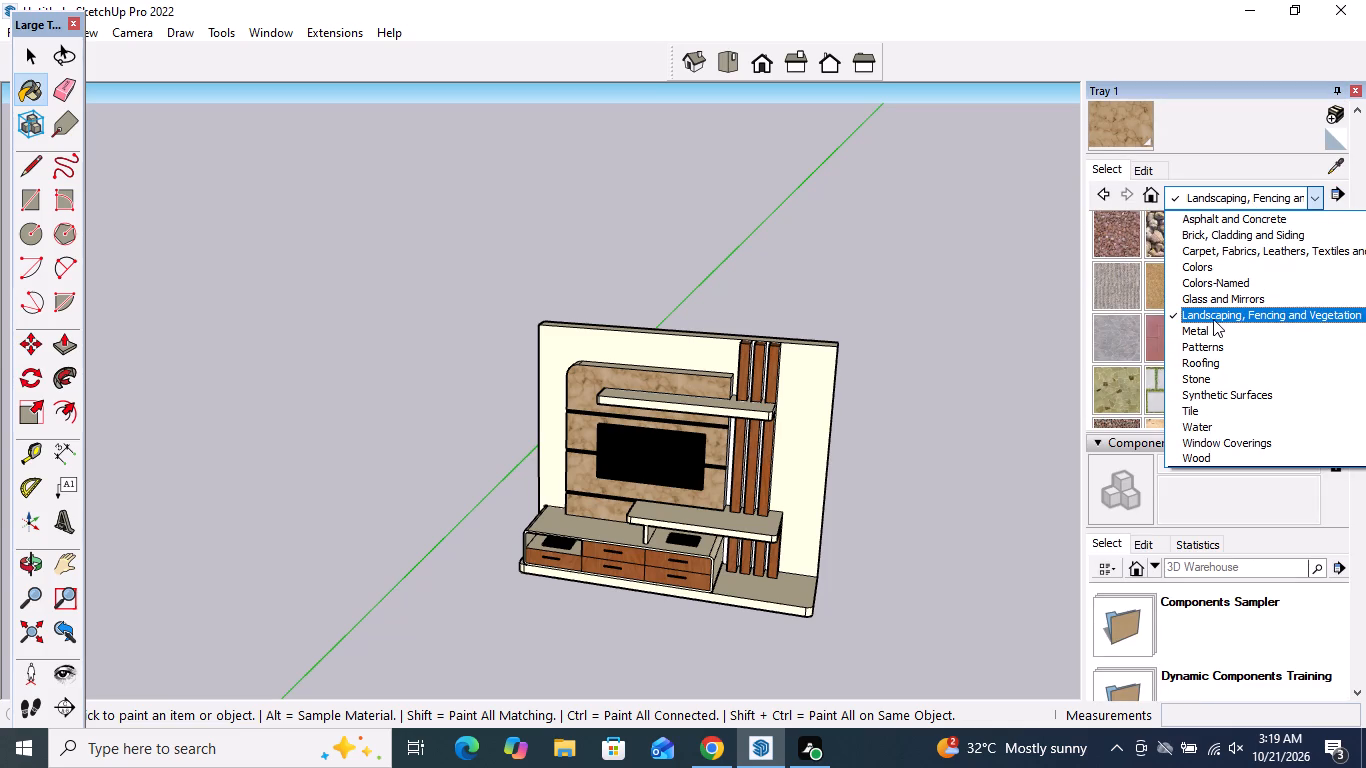
click(1204, 253)
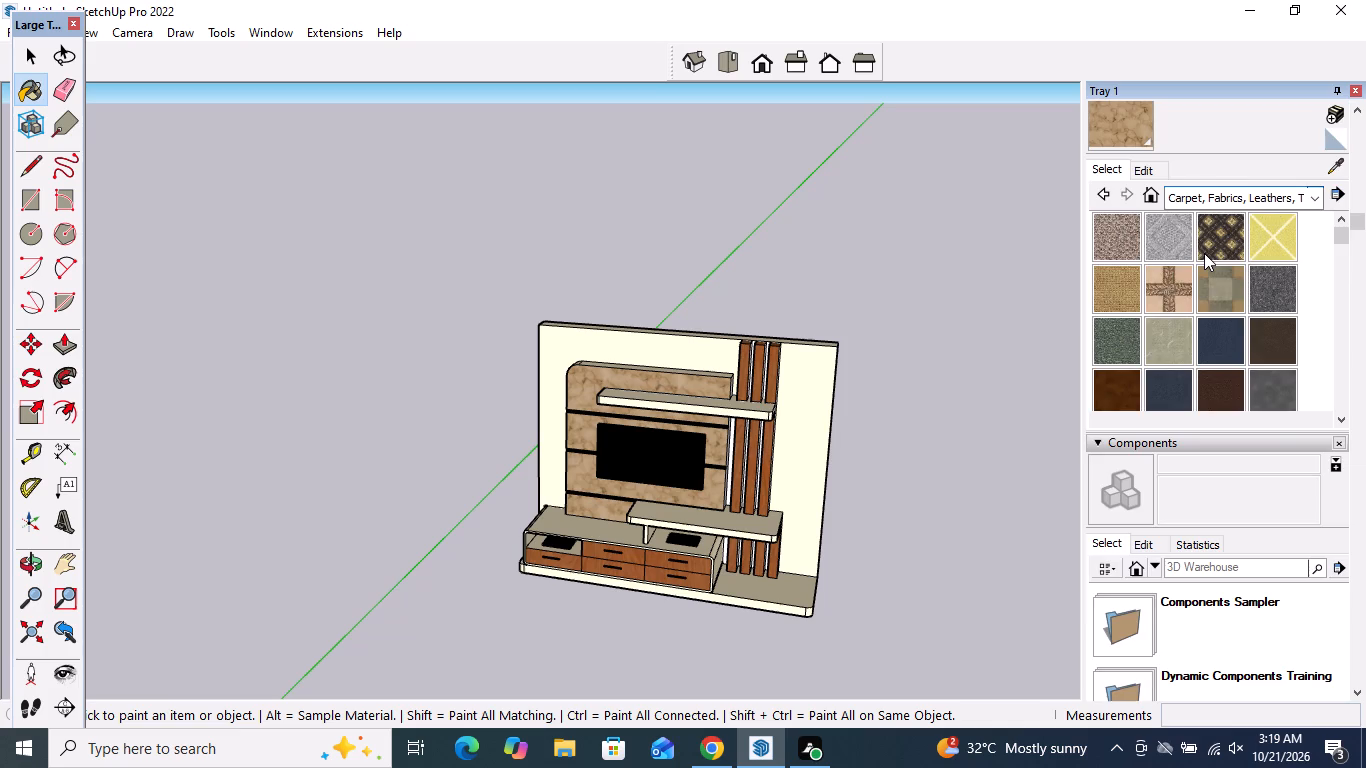
scroll(1204, 253, up, 2)
scroll(1176, 469, down, 3)
scroll(1172, 481, up, 2)
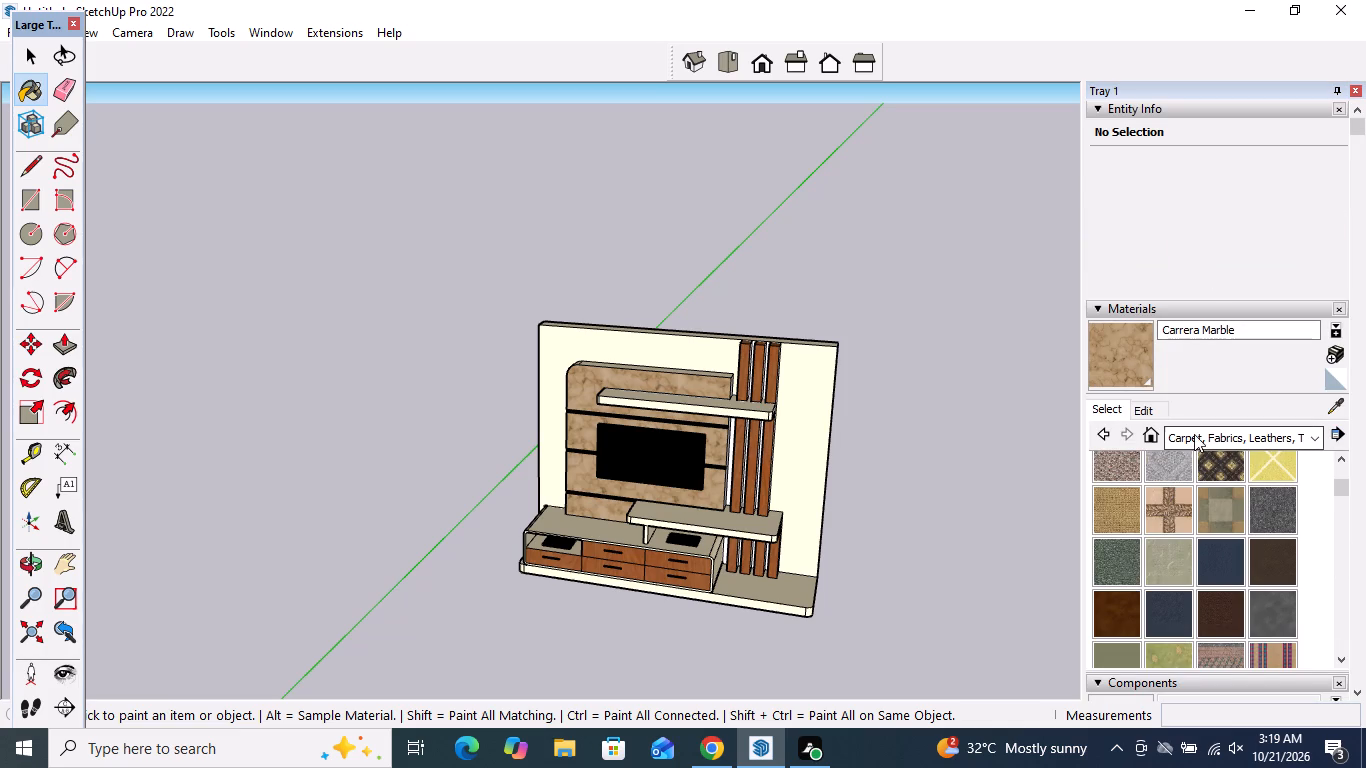
click(1194, 434)
click(1197, 462)
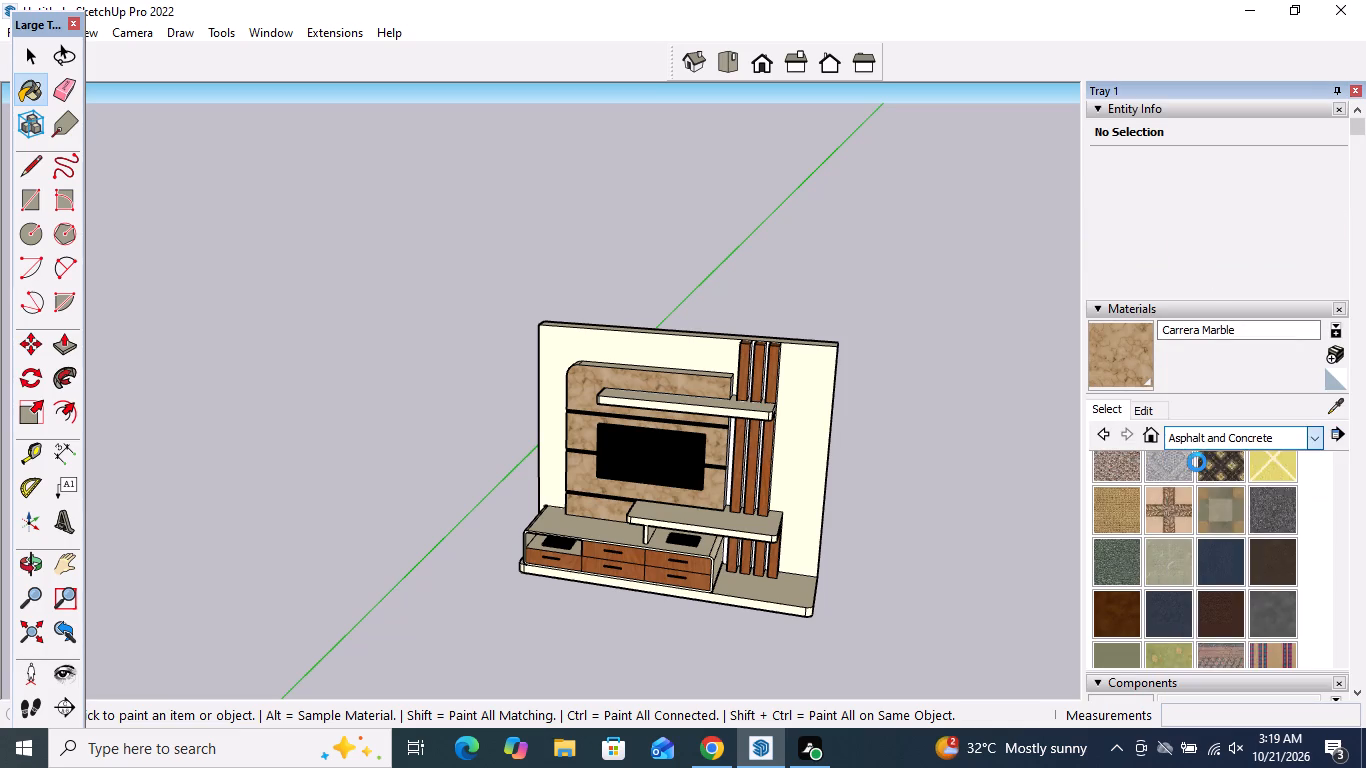
click(1197, 442)
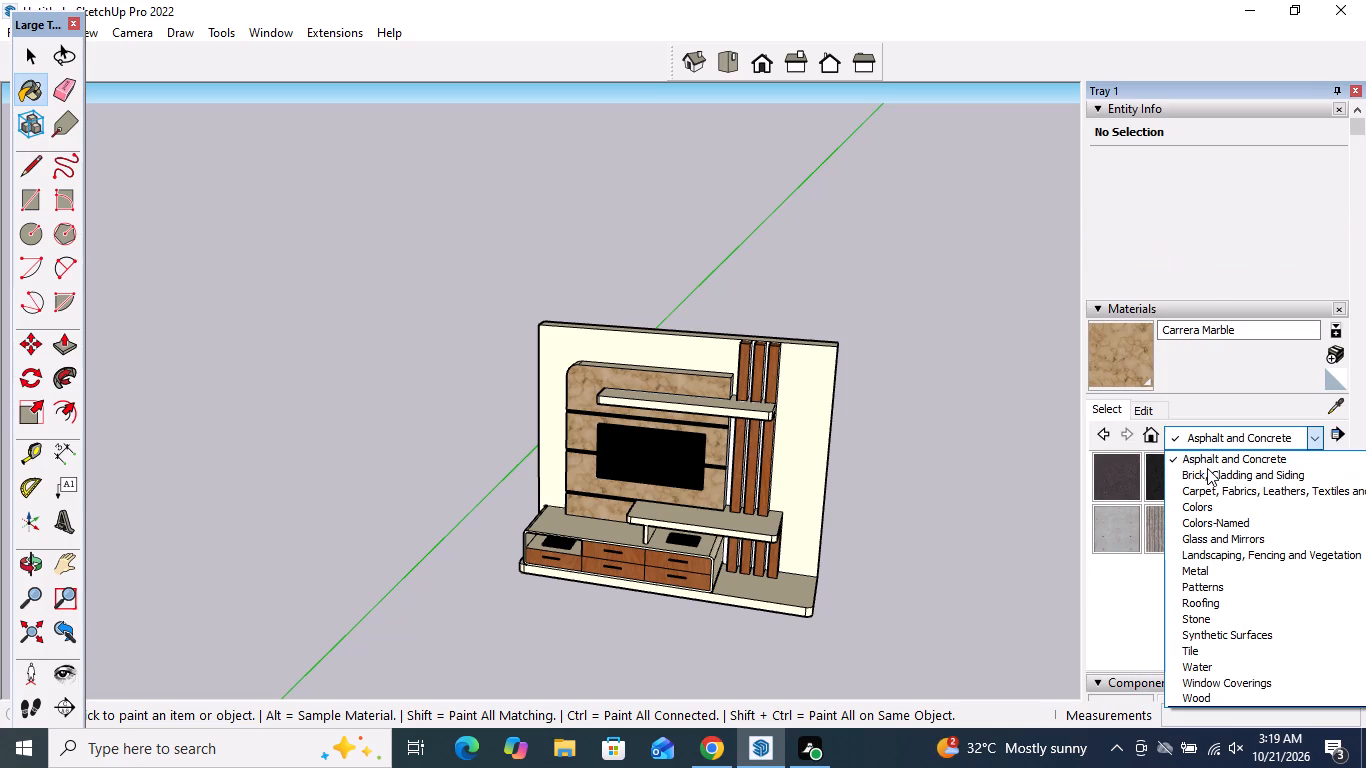
click(1207, 468)
scroll(1205, 476, down, 1)
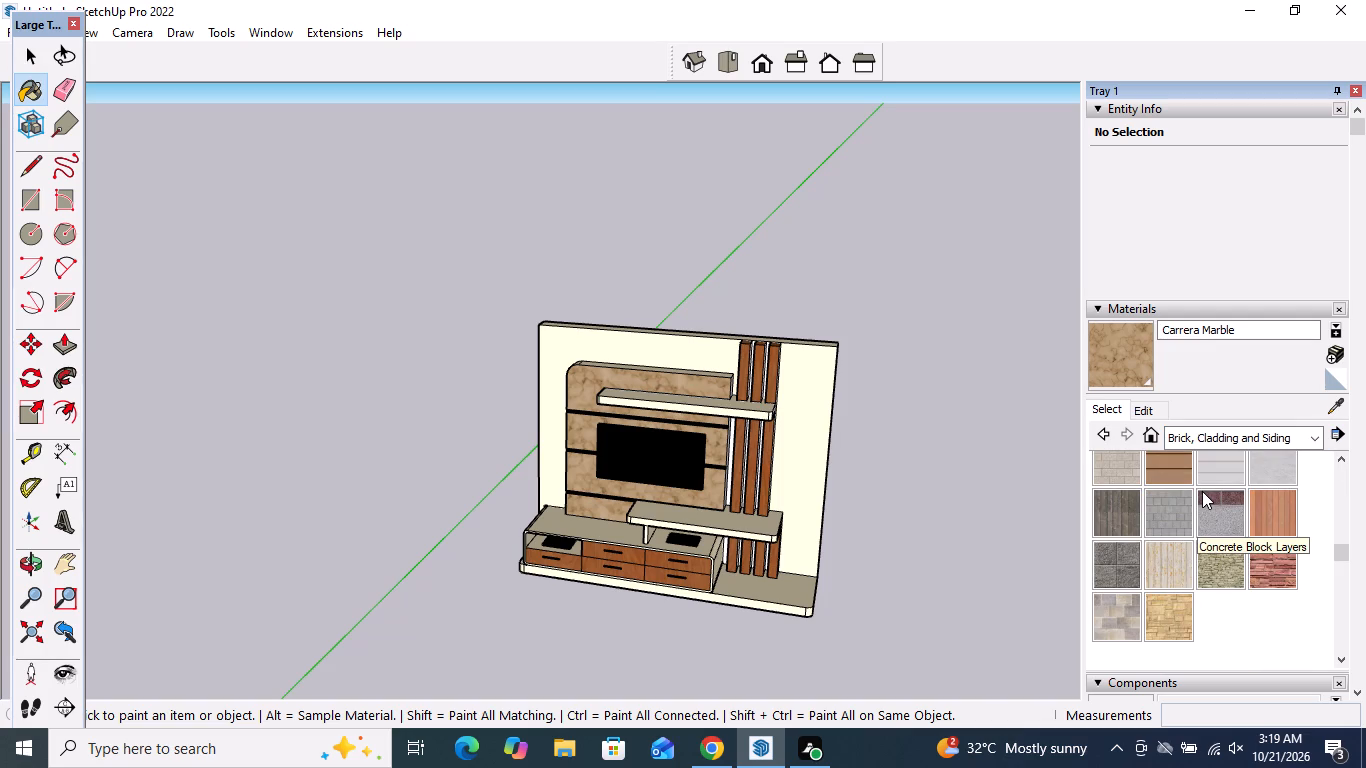
scroll(1202, 491, up, 2)
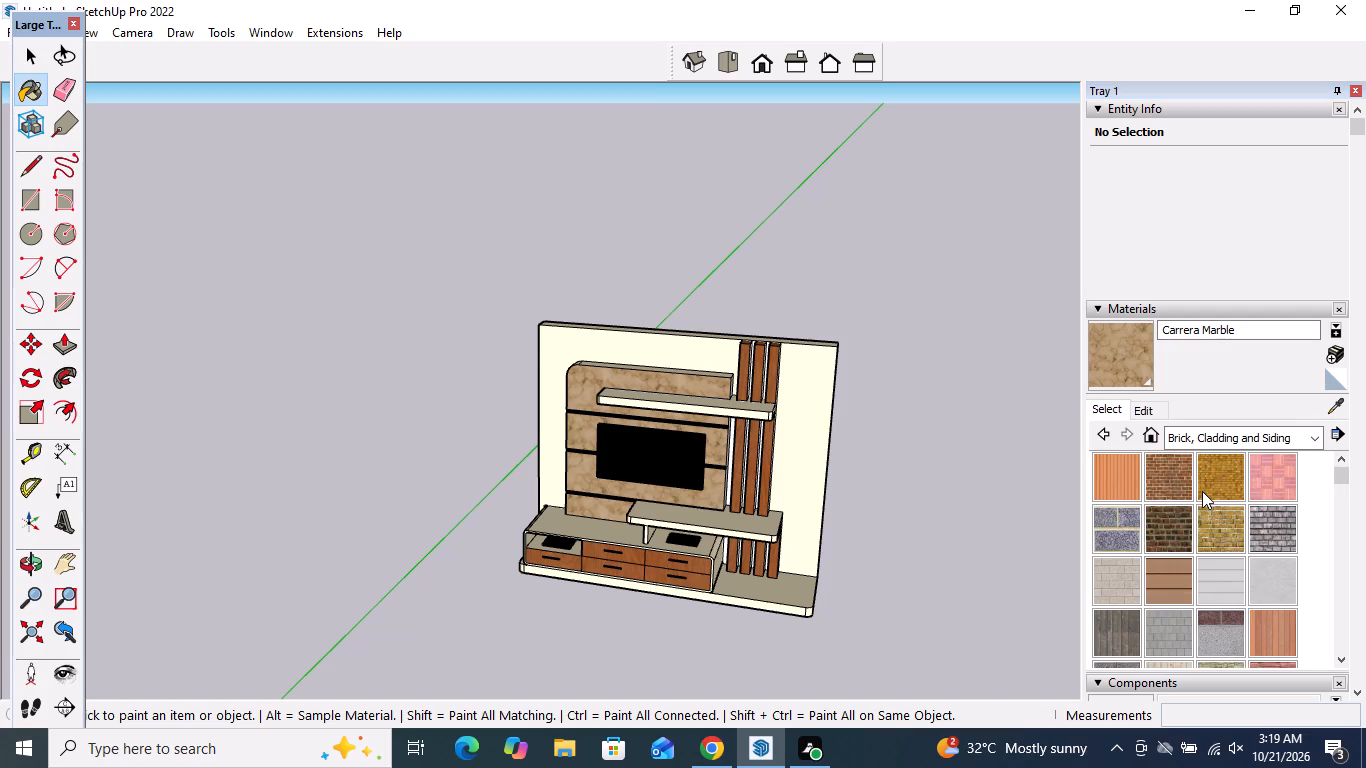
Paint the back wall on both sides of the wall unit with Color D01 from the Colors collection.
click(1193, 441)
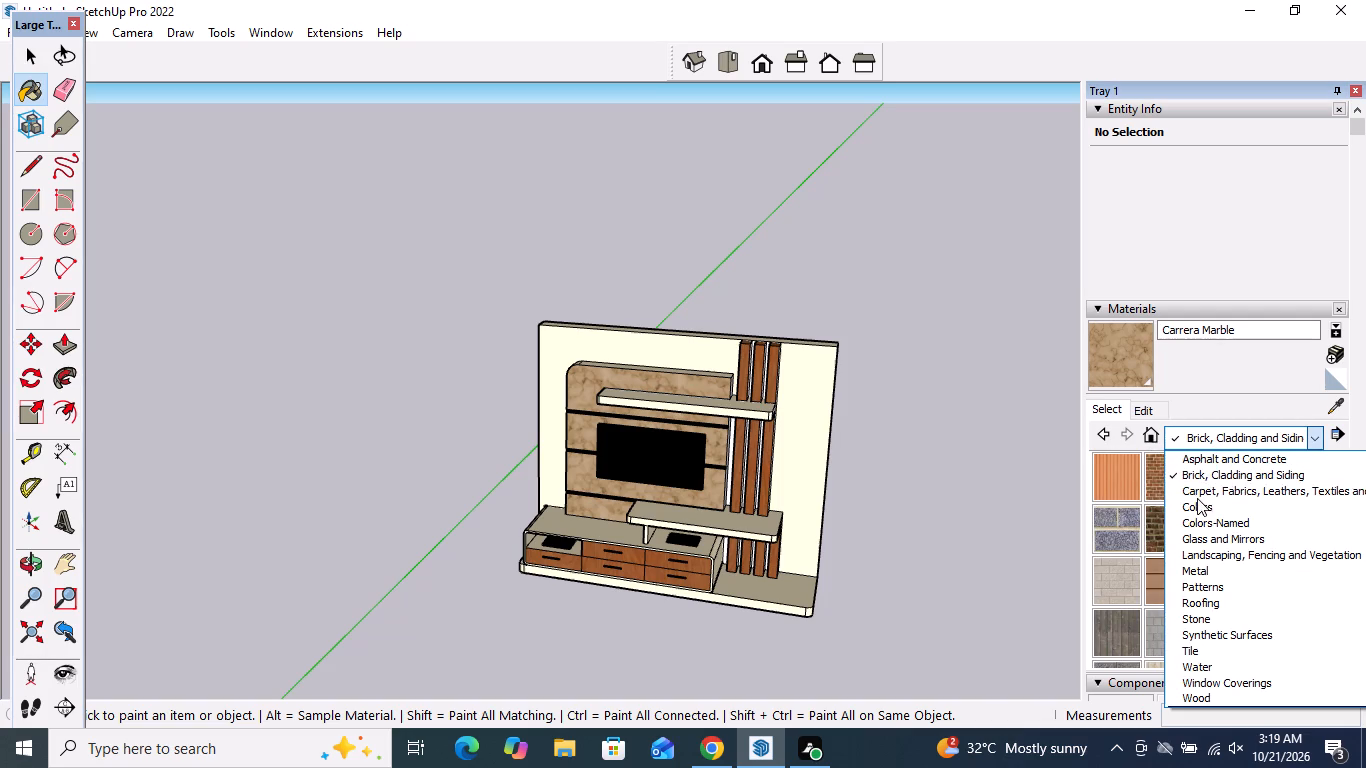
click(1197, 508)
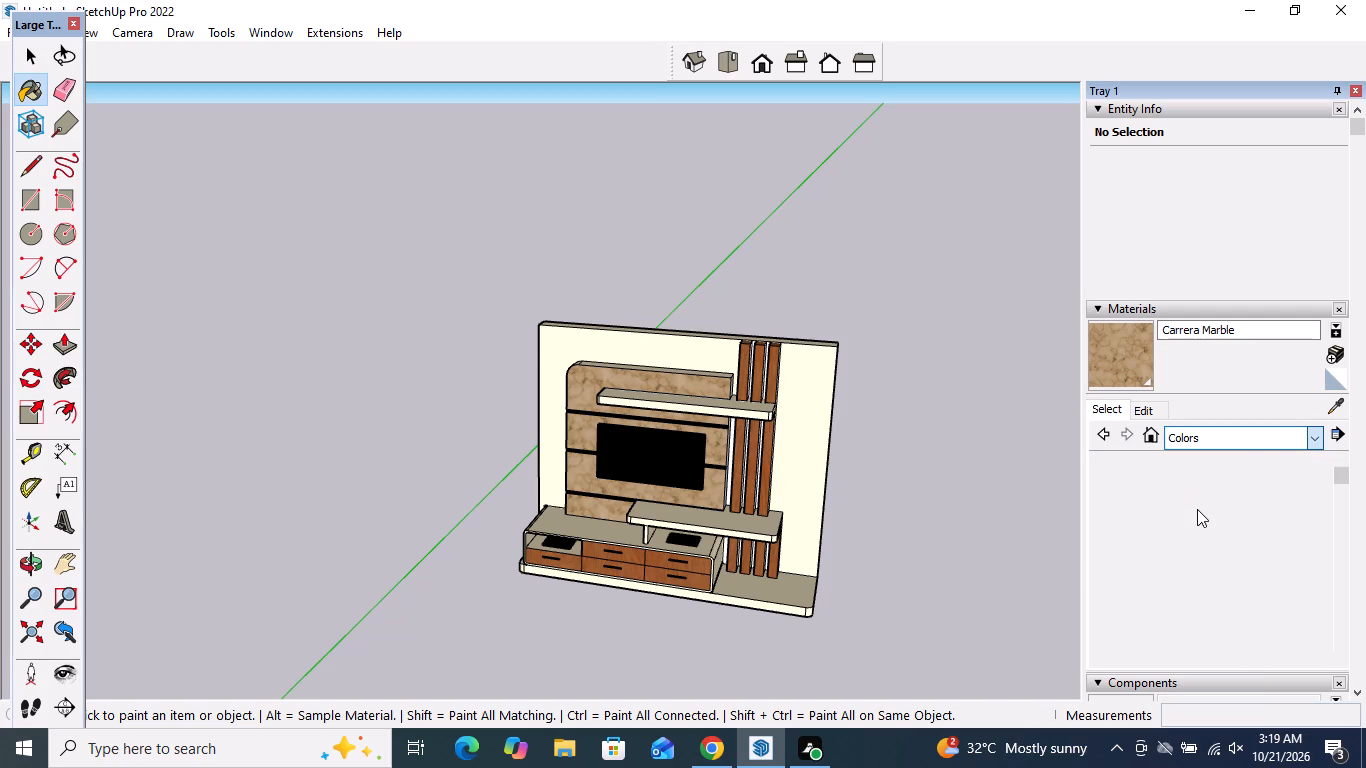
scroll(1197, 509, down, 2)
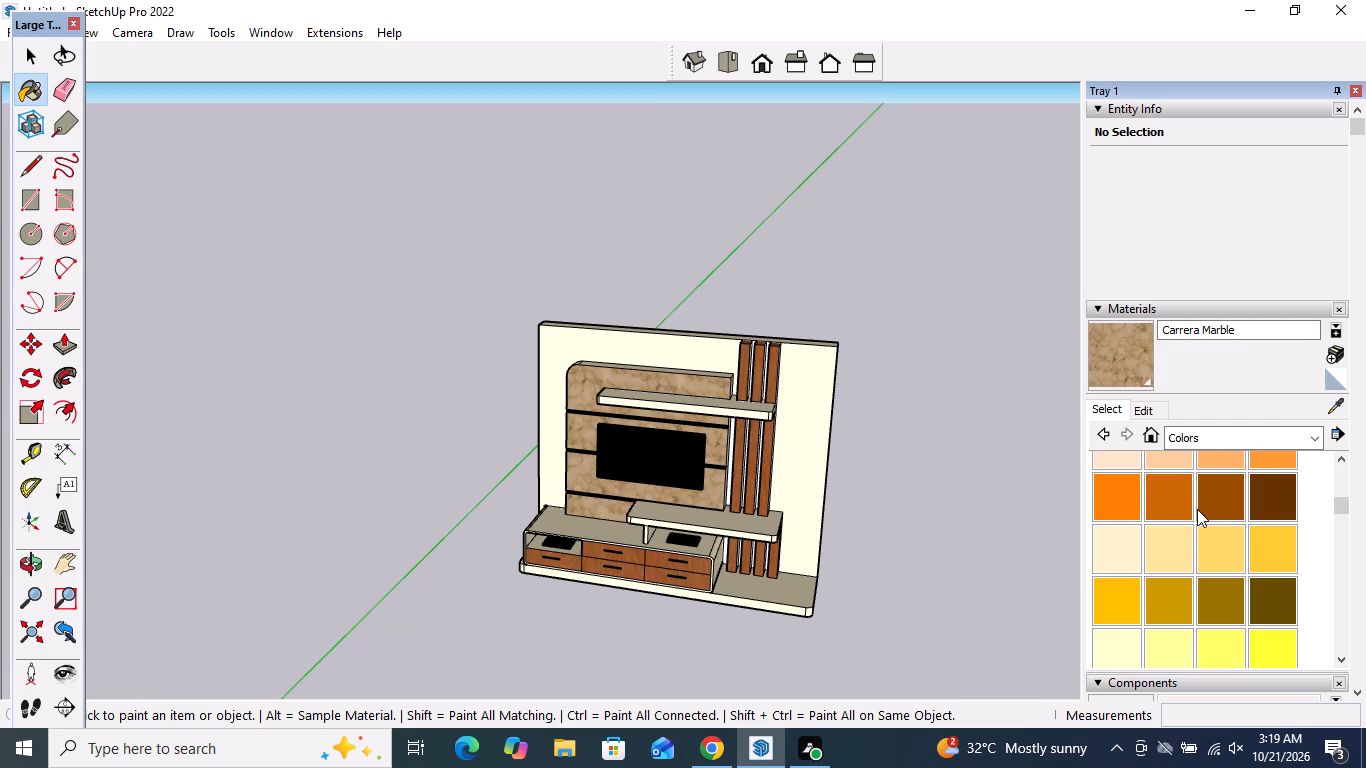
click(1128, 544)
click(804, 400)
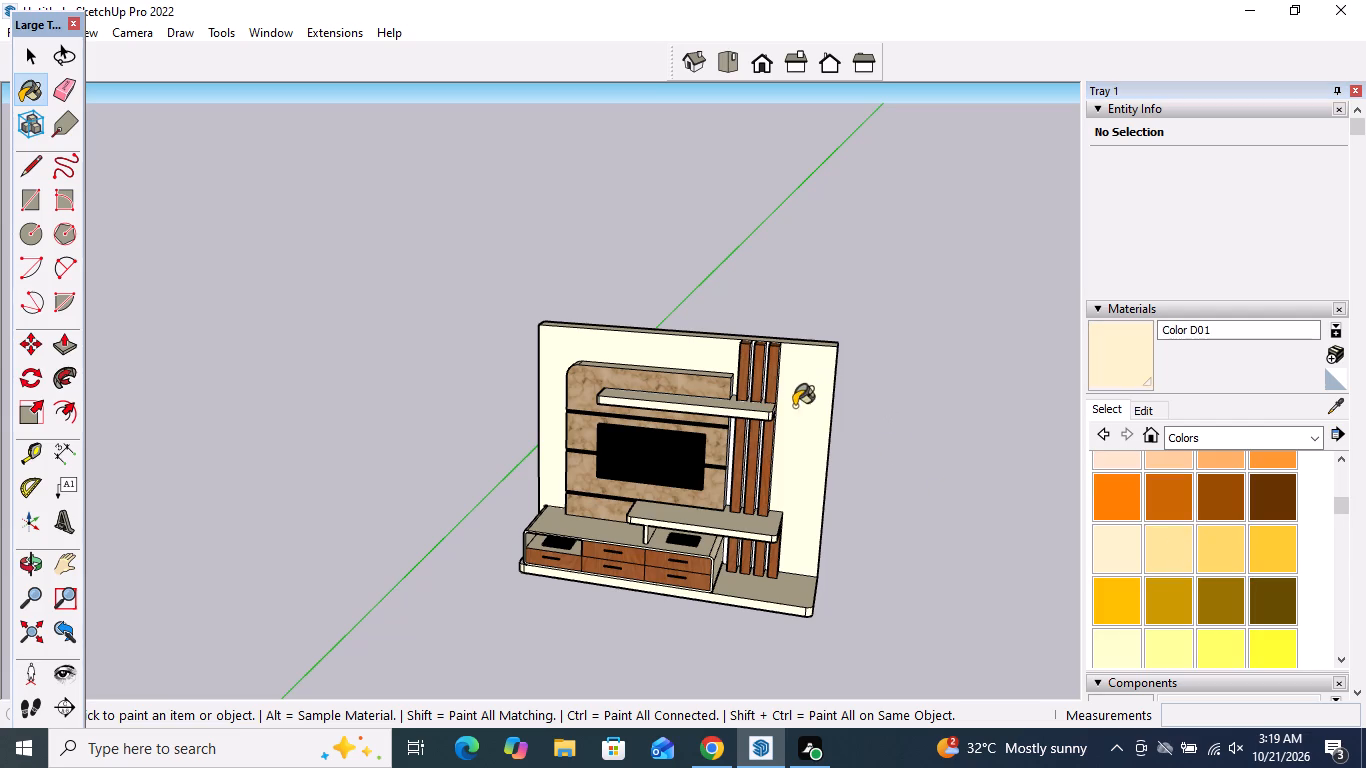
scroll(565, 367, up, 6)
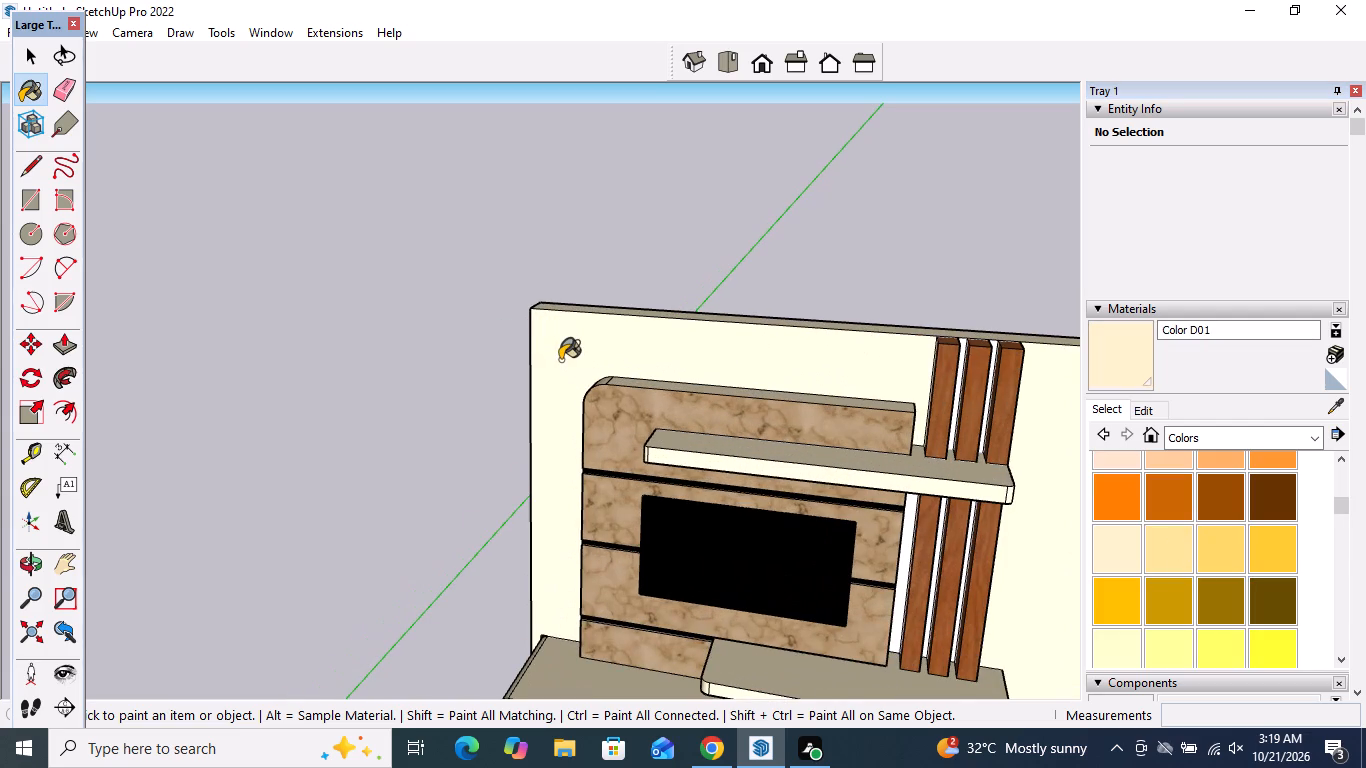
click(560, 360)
Paint the back wall beside the TV panel and the marble panel's side edge with Color D01.
middle_drag(576, 359, 1077, 332)
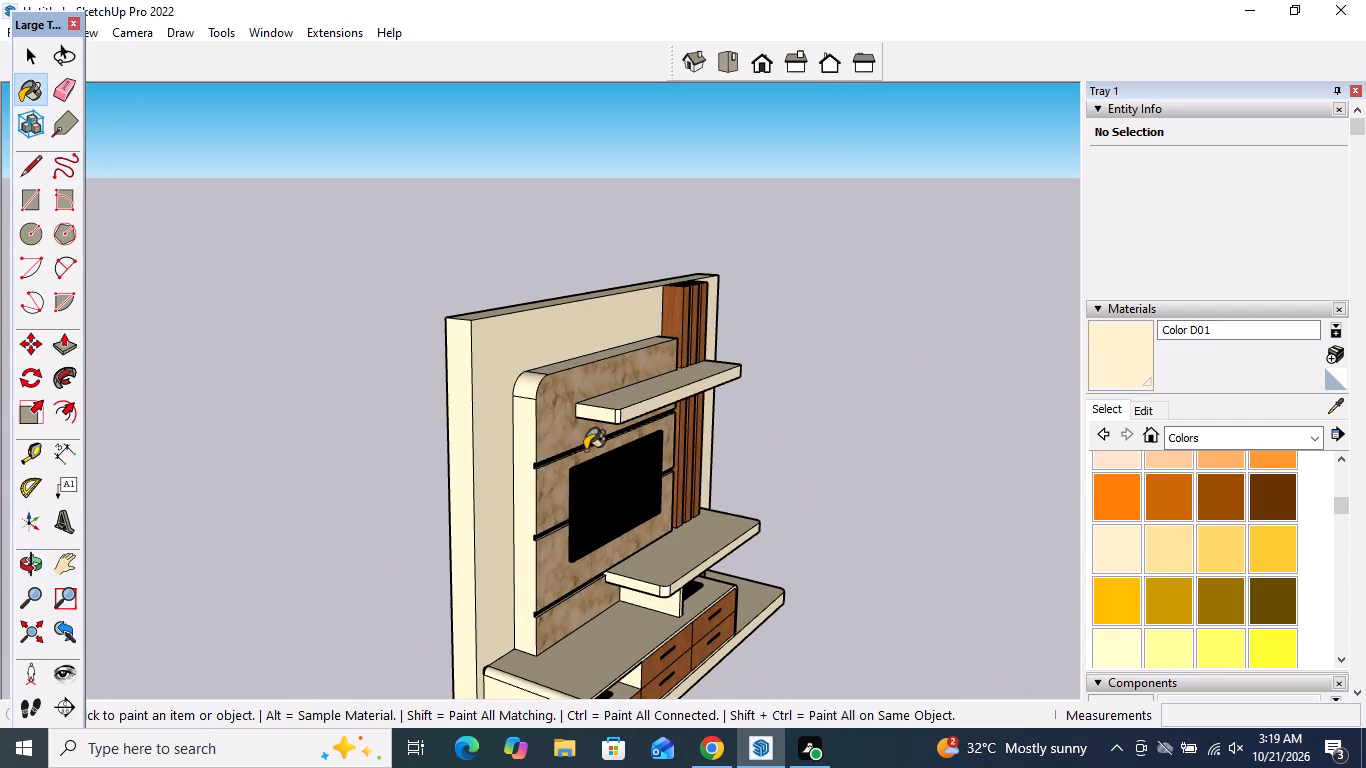
middle_drag(479, 429, 259, 438)
scroll(611, 383, down, 5)
middle_drag(622, 488, 666, 767)
scroll(578, 519, up, 10)
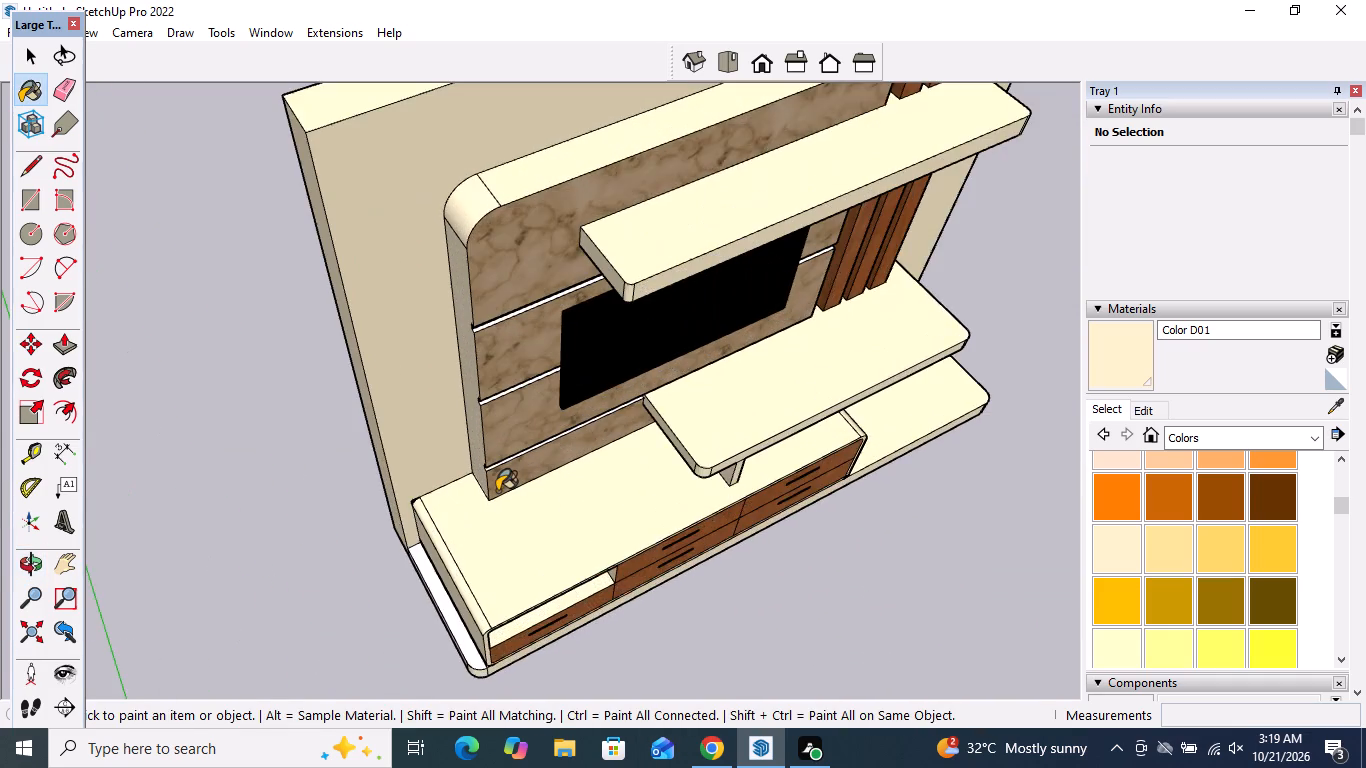
scroll(475, 478, up, 4)
click(415, 403)
click(473, 413)
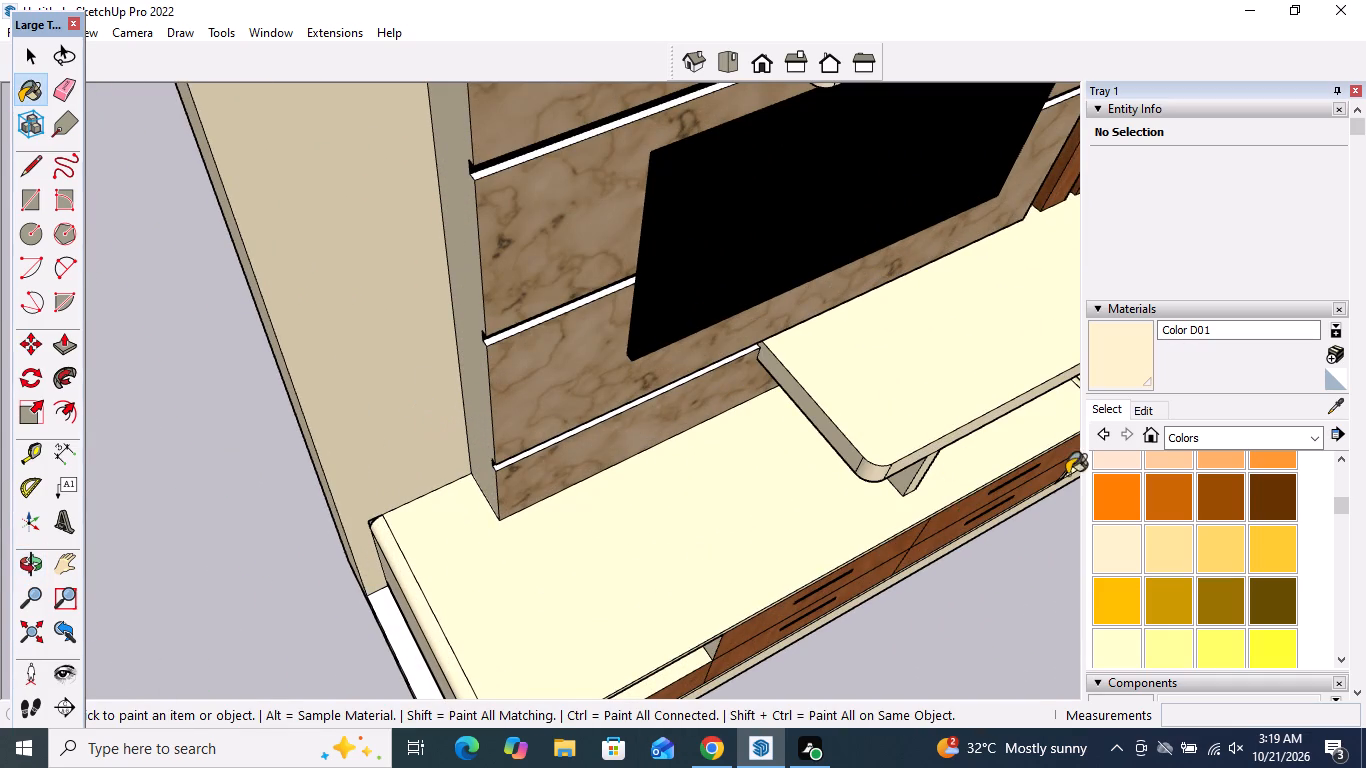
Paint the back wall beside the TV panel and beyond the cherry slats with Color C02.
click(1158, 458)
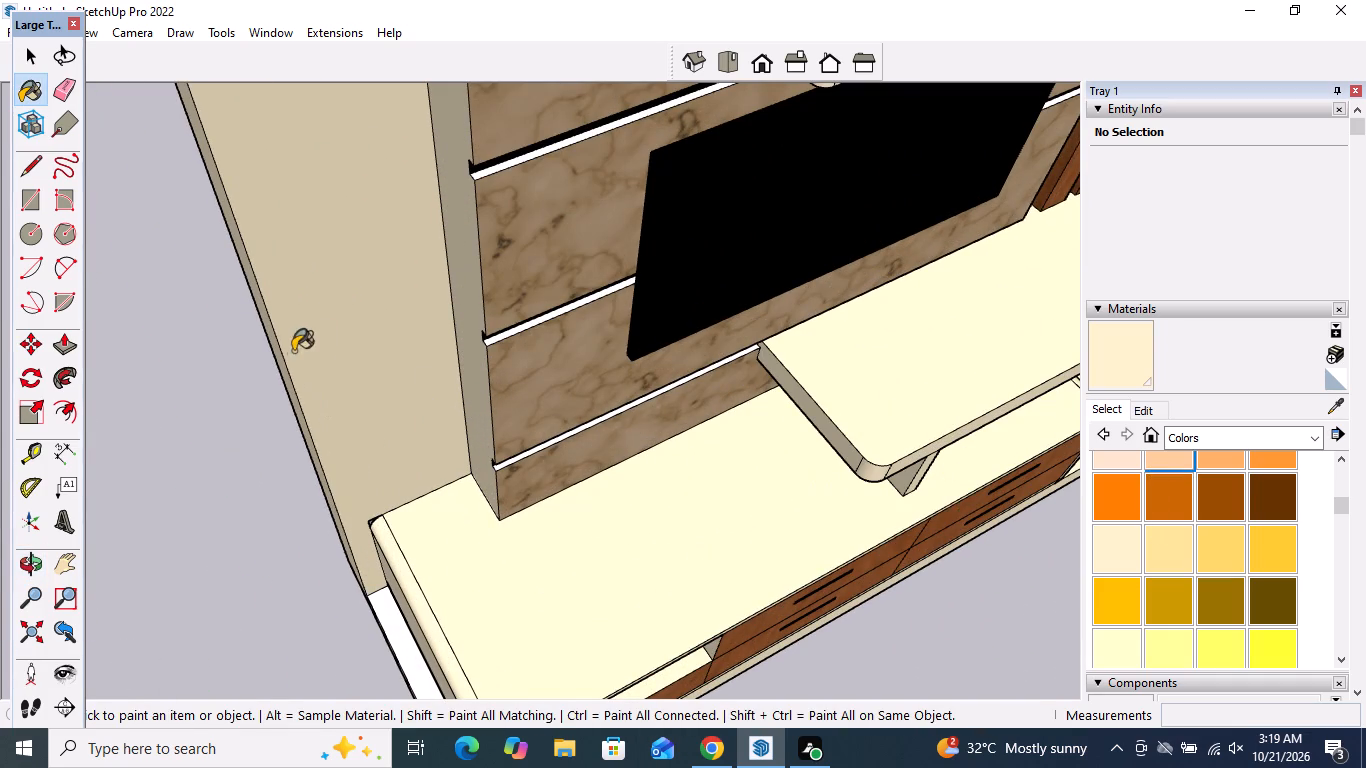
click(331, 335)
scroll(439, 489, down, 4)
scroll(497, 563, down, 5)
middle_drag(499, 421, 449, 190)
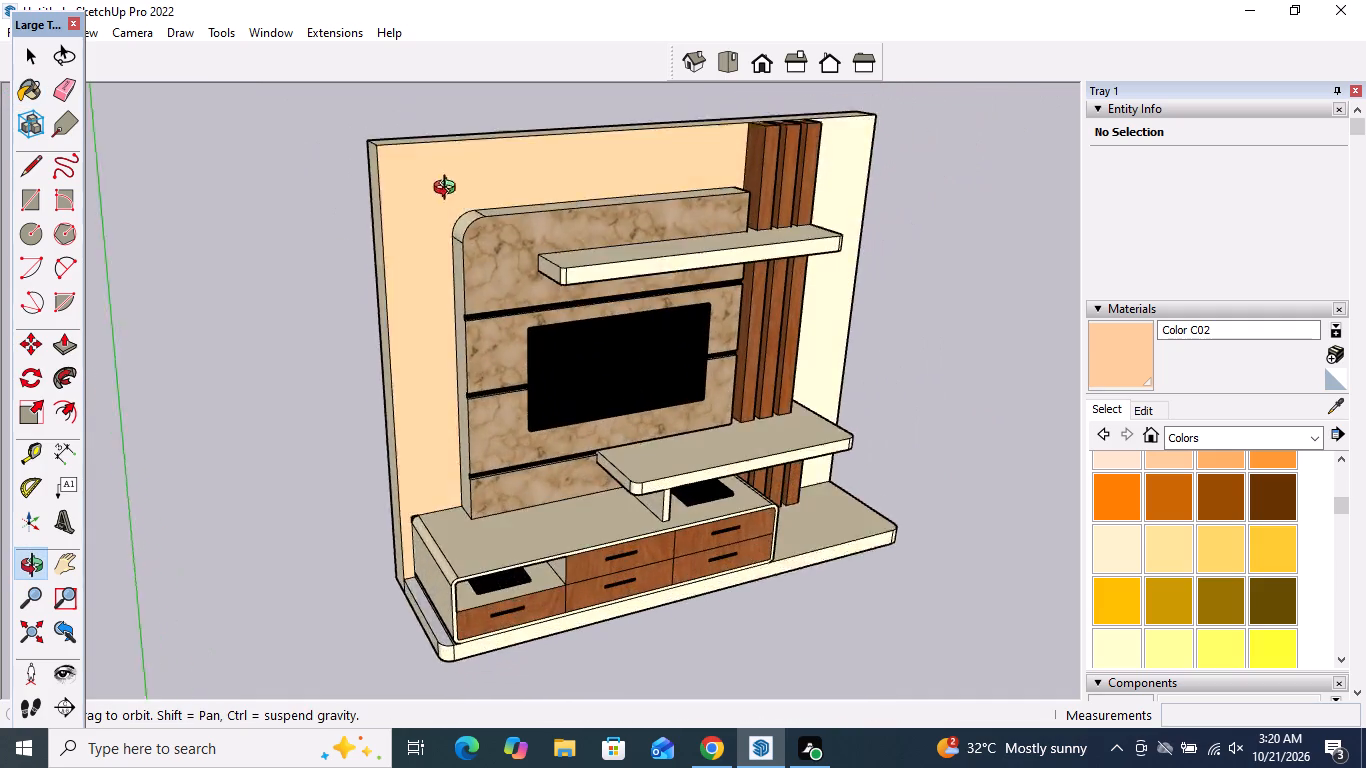
middle_drag(449, 190, 404, 185)
scroll(474, 304, down, 3)
click(775, 213)
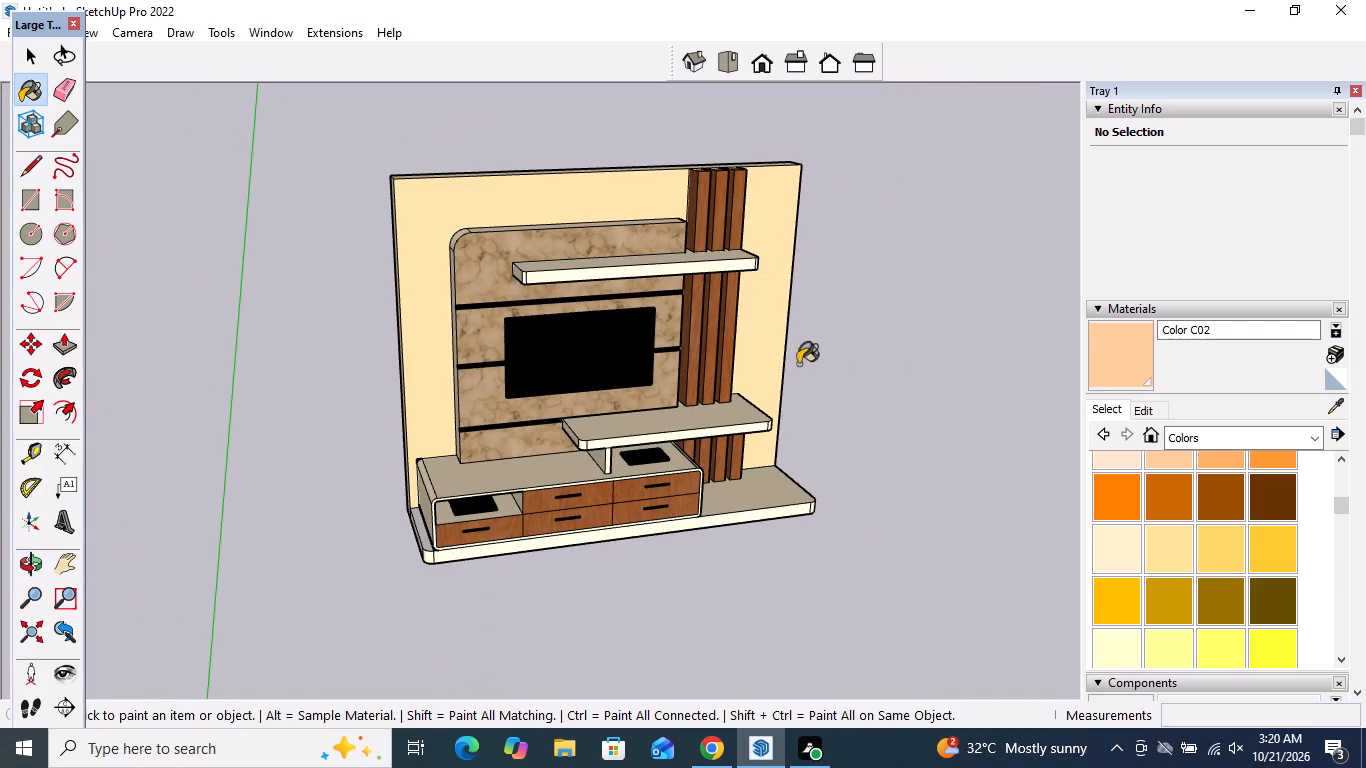
Paint the marble panel's side edge beside the cherry slats, above and below the upper shelf, with Color C02.
middle_drag(800, 369, 508, 335)
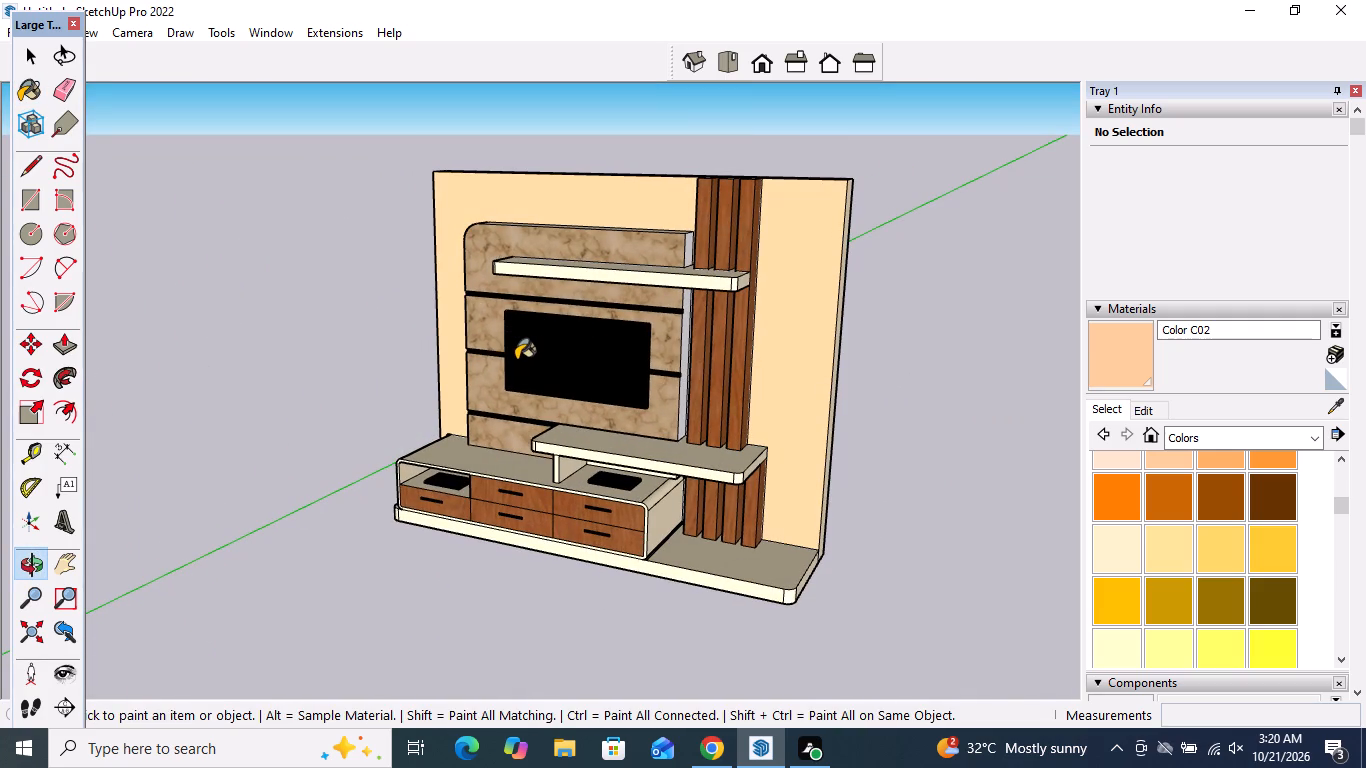
middle_drag(646, 286, 500, 286)
scroll(647, 293, up, 10)
click(693, 225)
click(684, 428)
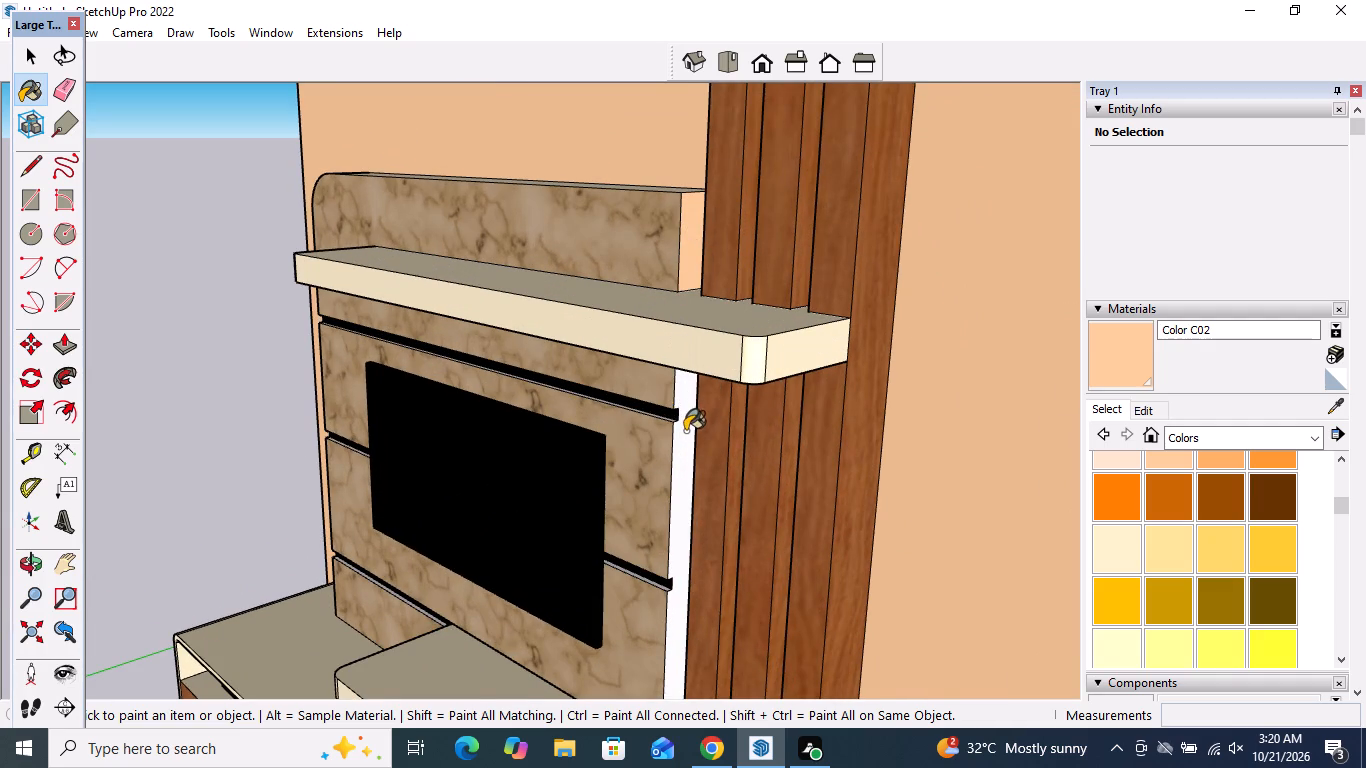
Open Color C02 for editing and switch its color picker from HLS to Color Wheel.
scroll(686, 429, down, 10)
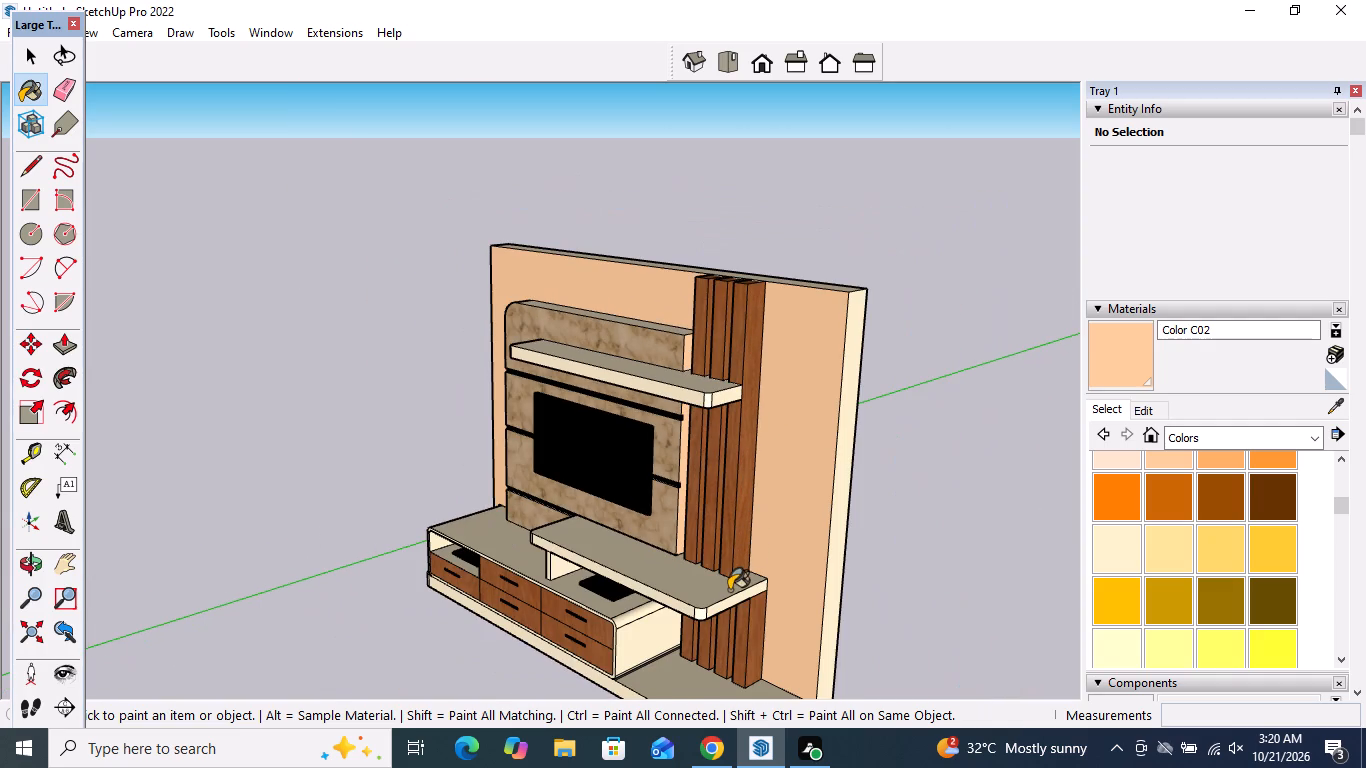
scroll(817, 568, down, 5)
middle_drag(740, 610, 1003, 513)
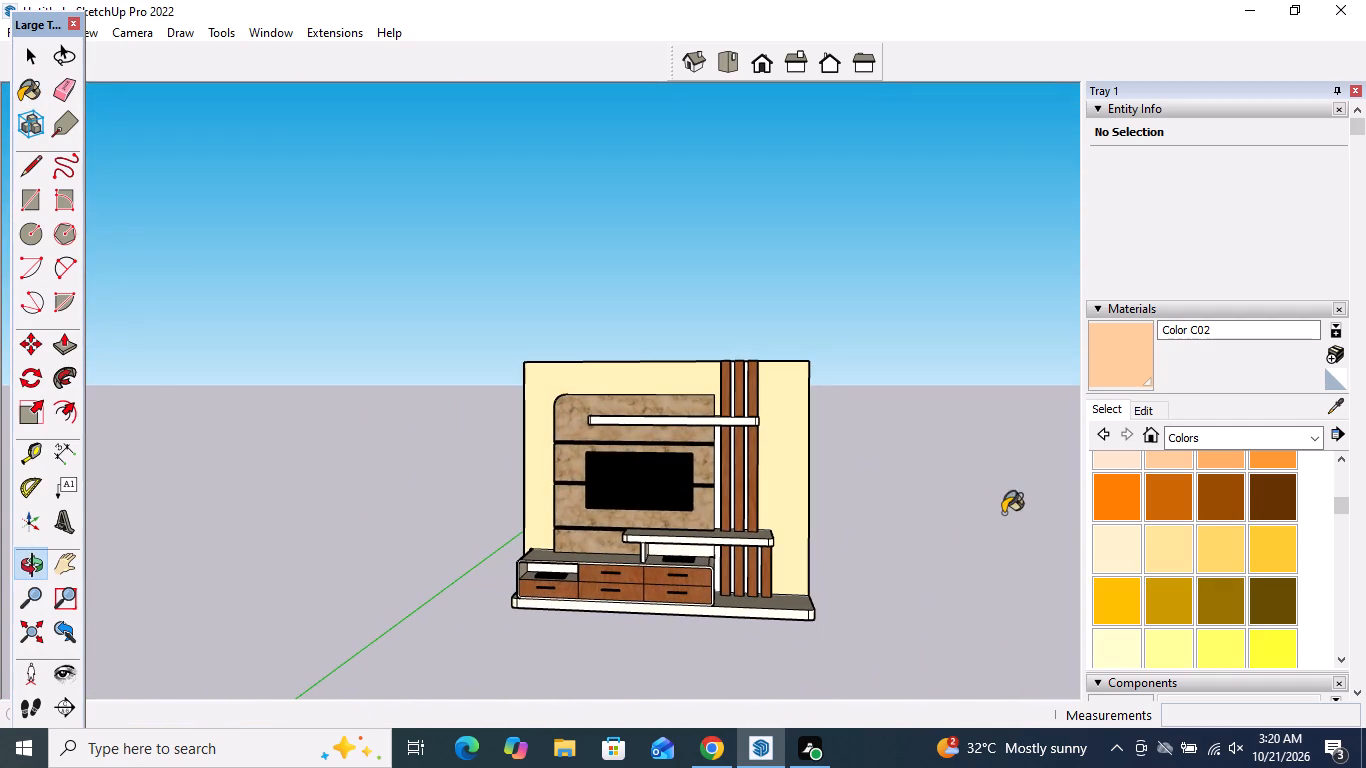
scroll(1153, 576, down, 1)
click(1143, 403)
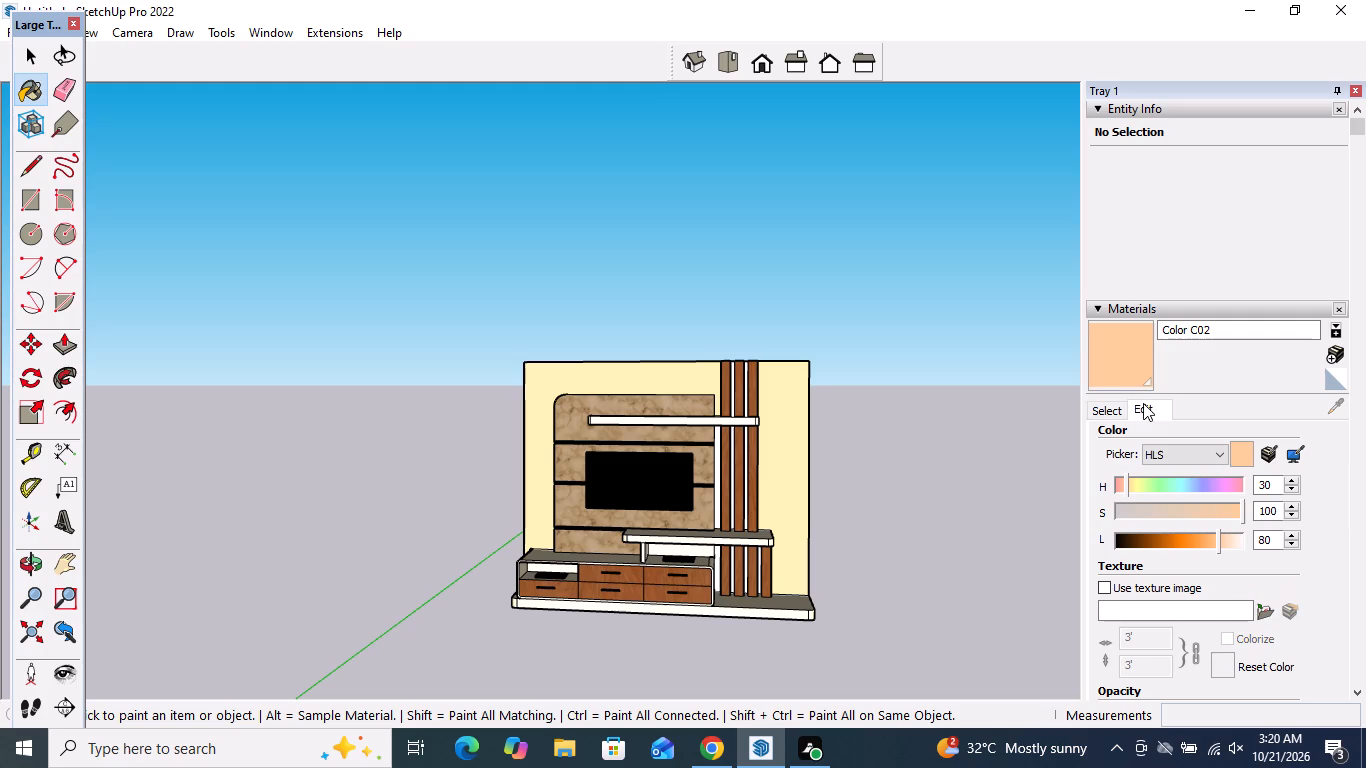
click(1212, 454)
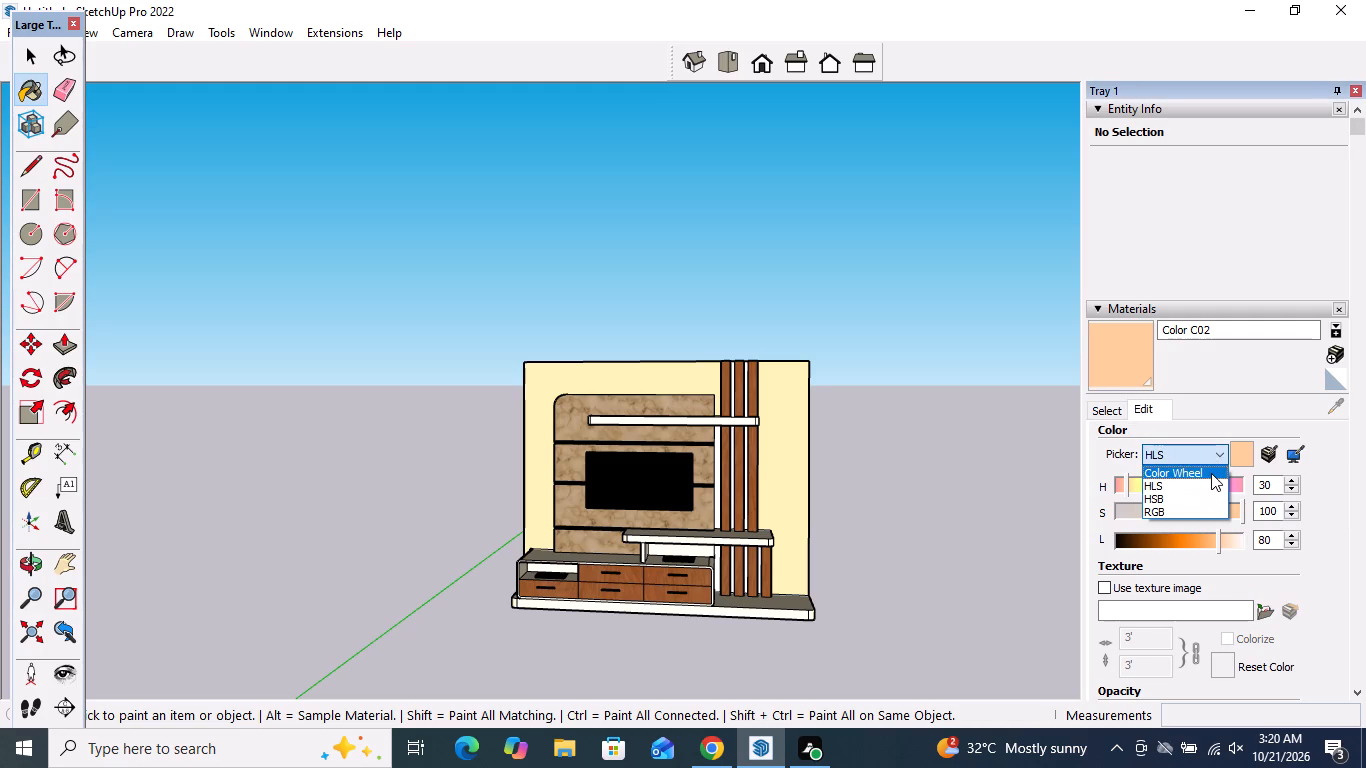
click(1211, 473)
drag(1200, 478, 1200, 459)
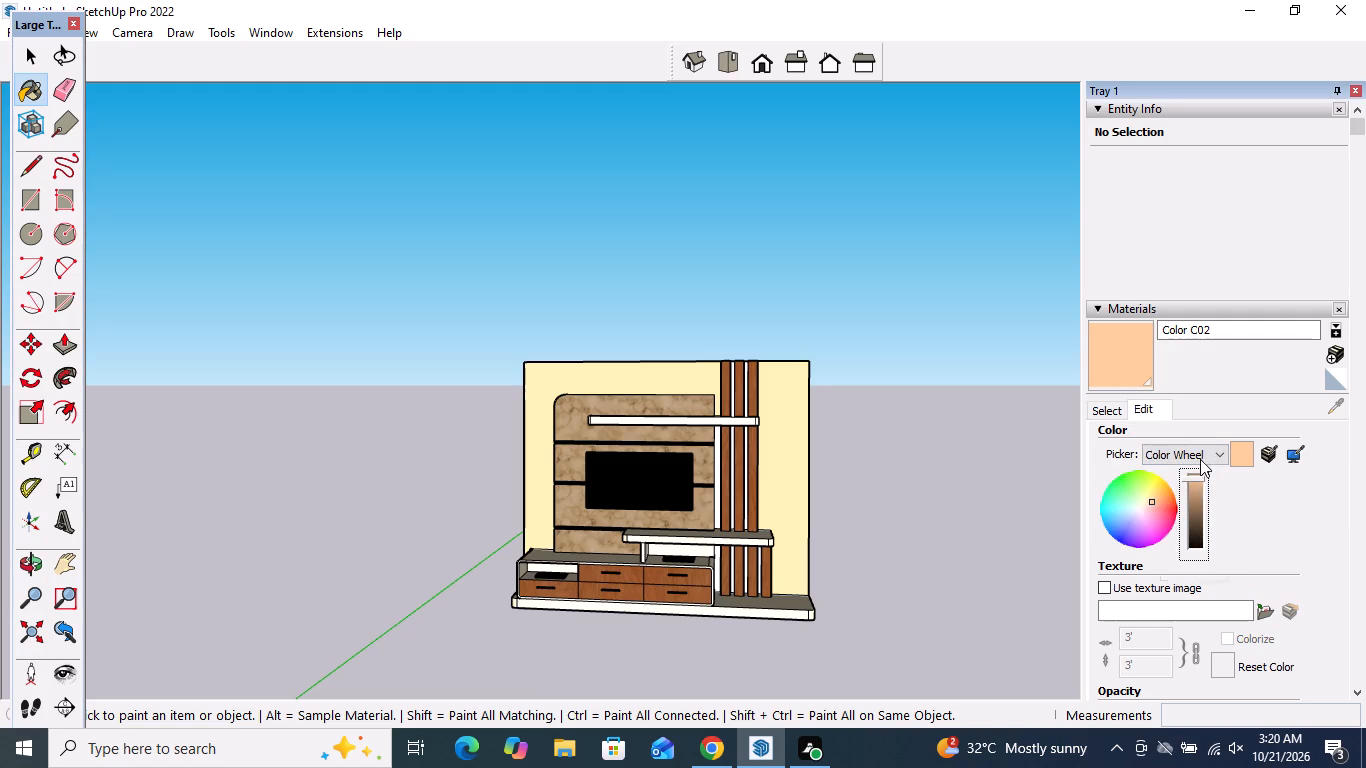
drag(1200, 459, 1200, 453)
Leave the Paint Bucket and examine the wall unit's applied materials from an angled view and from the front.
scroll(634, 546, down, 4)
middle_drag(590, 538, 883, 665)
scroll(608, 422, up, 4)
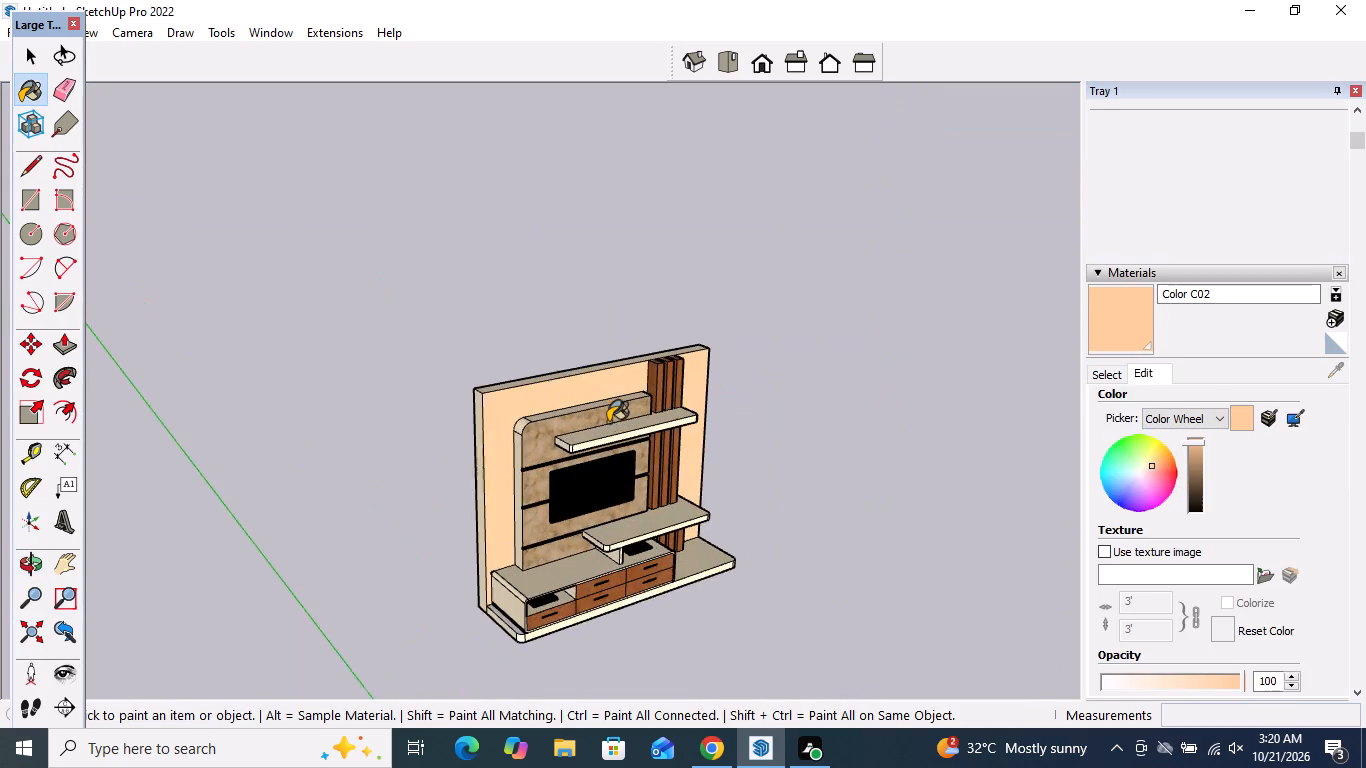
scroll(597, 475, up, 3)
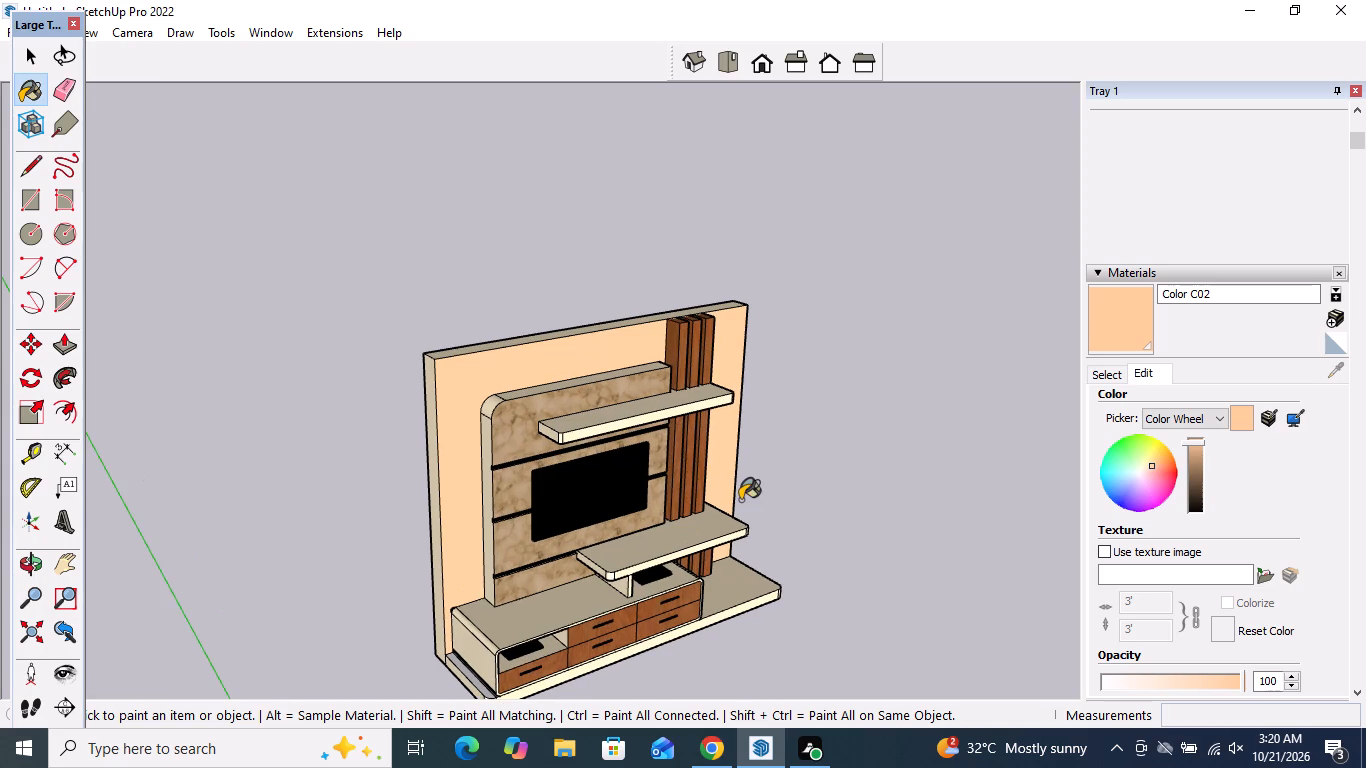
scroll(740, 500, down, 10)
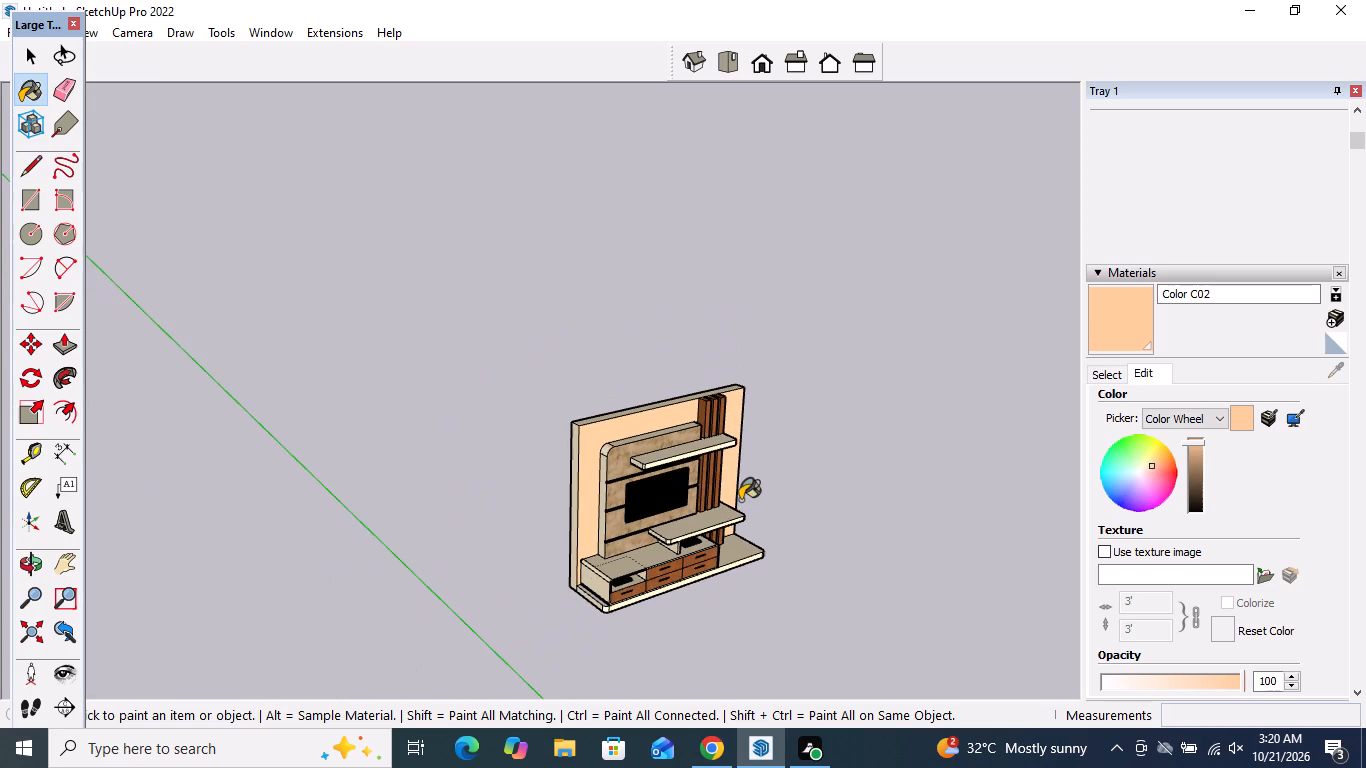
scroll(740, 500, up, 5)
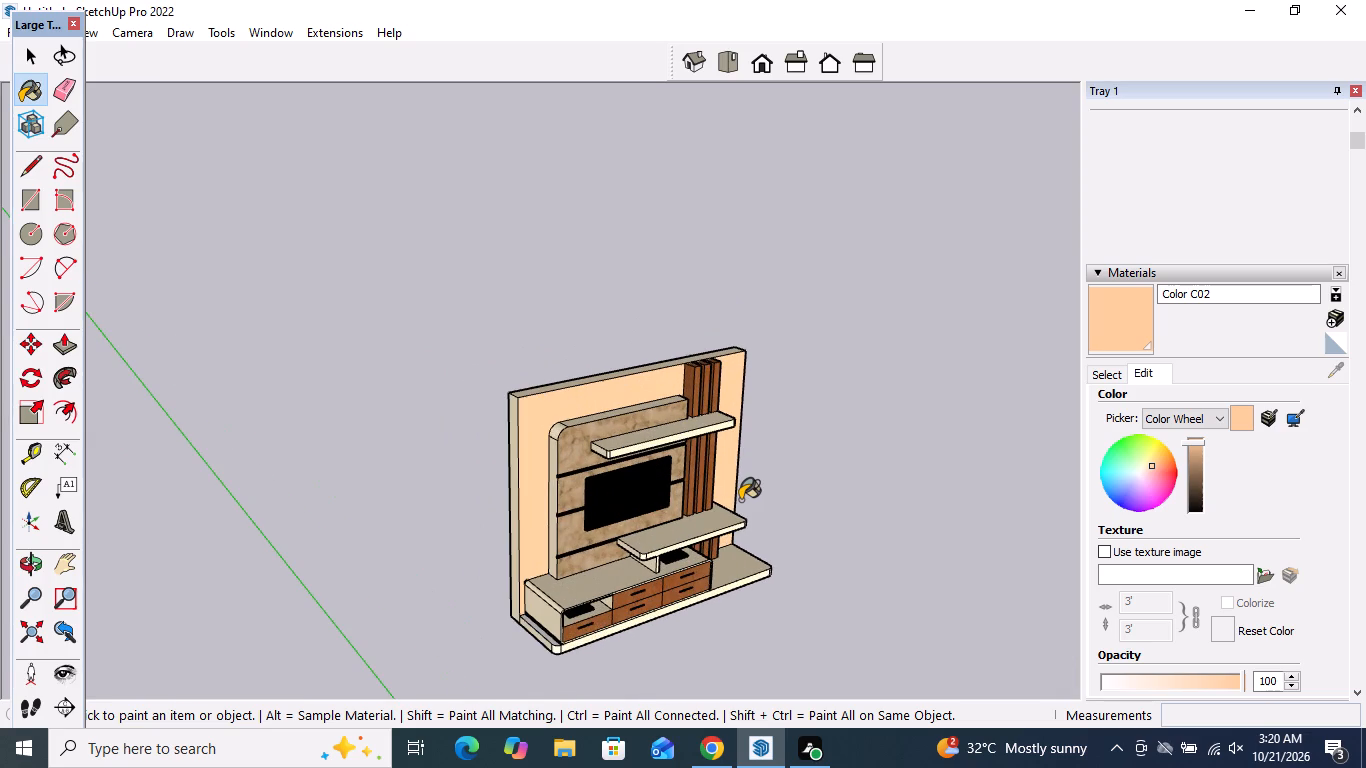
scroll(740, 500, down, 6)
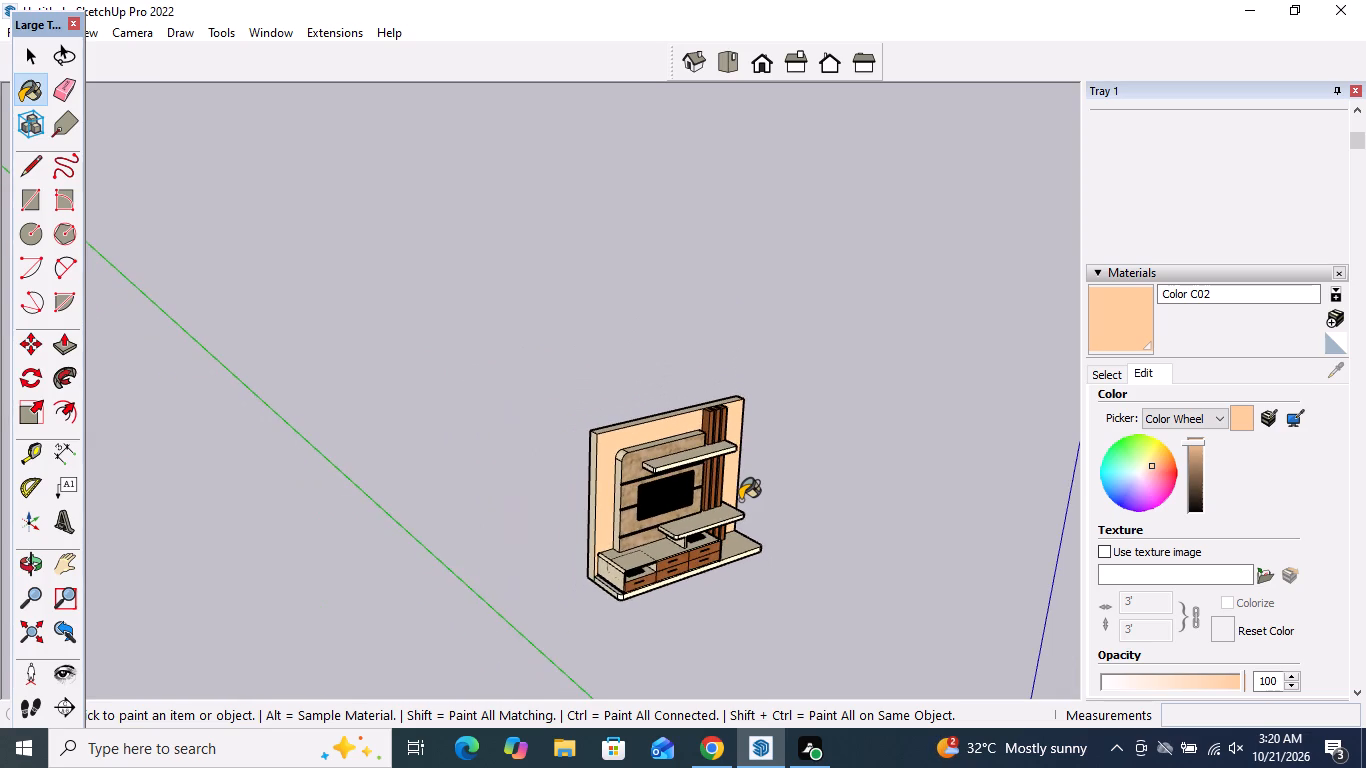
scroll(740, 500, up, 11)
scroll(741, 499, down, 5)
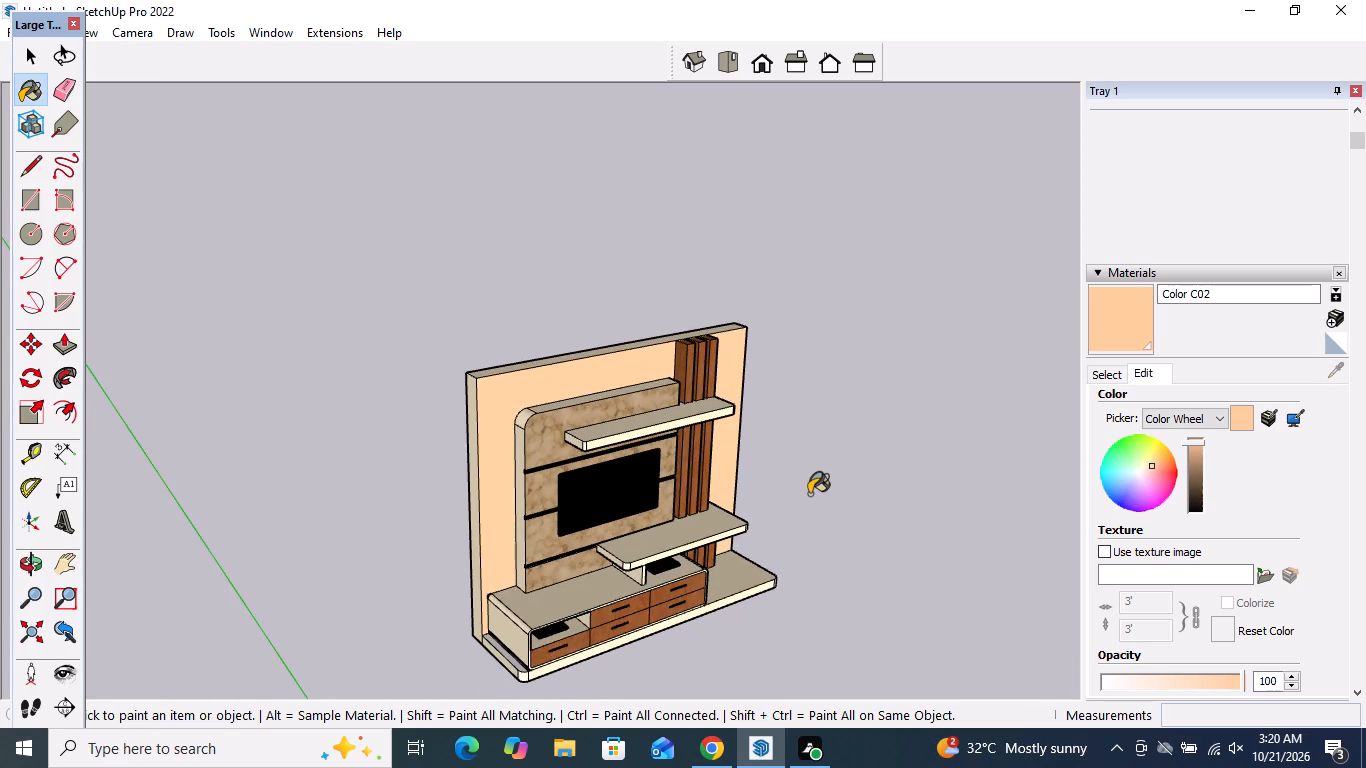
key(space)
scroll(809, 494, down, 6)
scroll(824, 407, down, 5)
scroll(798, 560, up, 3)
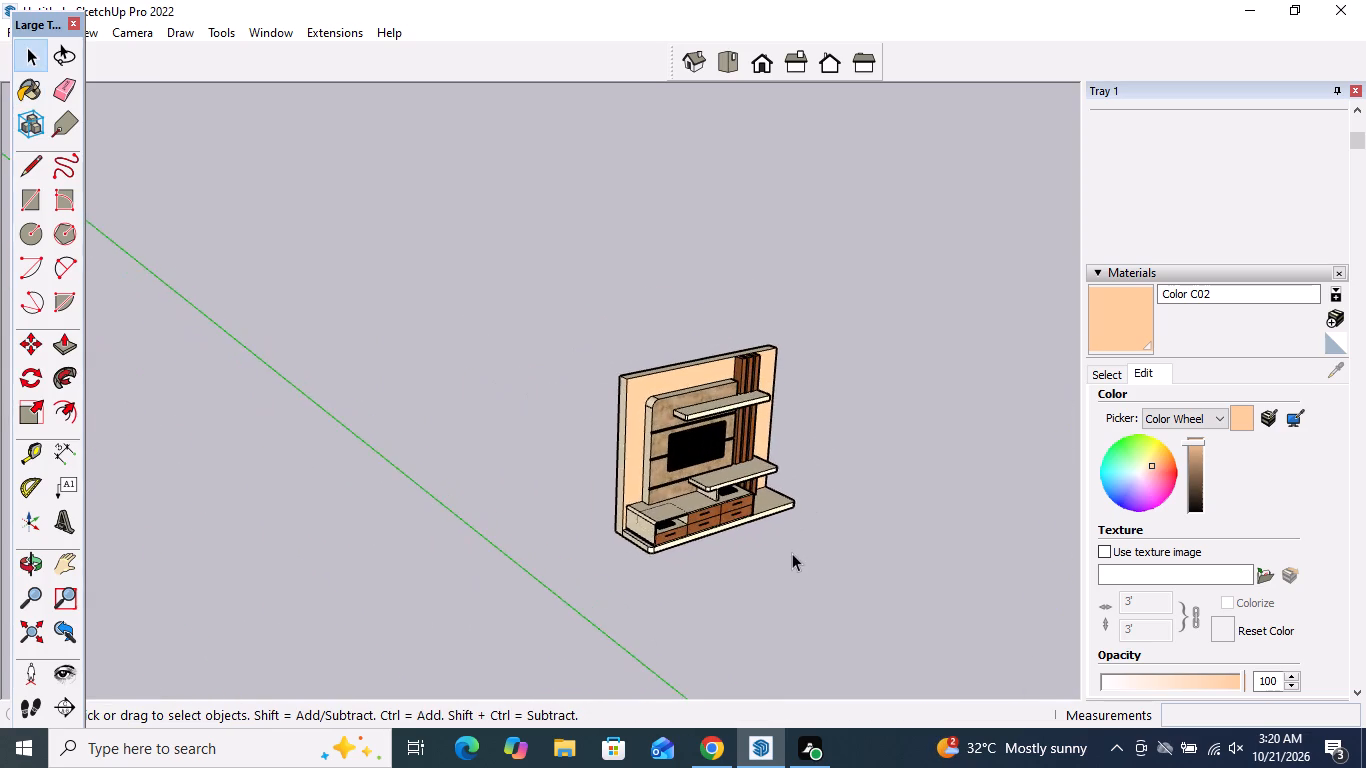
scroll(792, 553, up, 6)
middle_drag(739, 527, 553, 484)
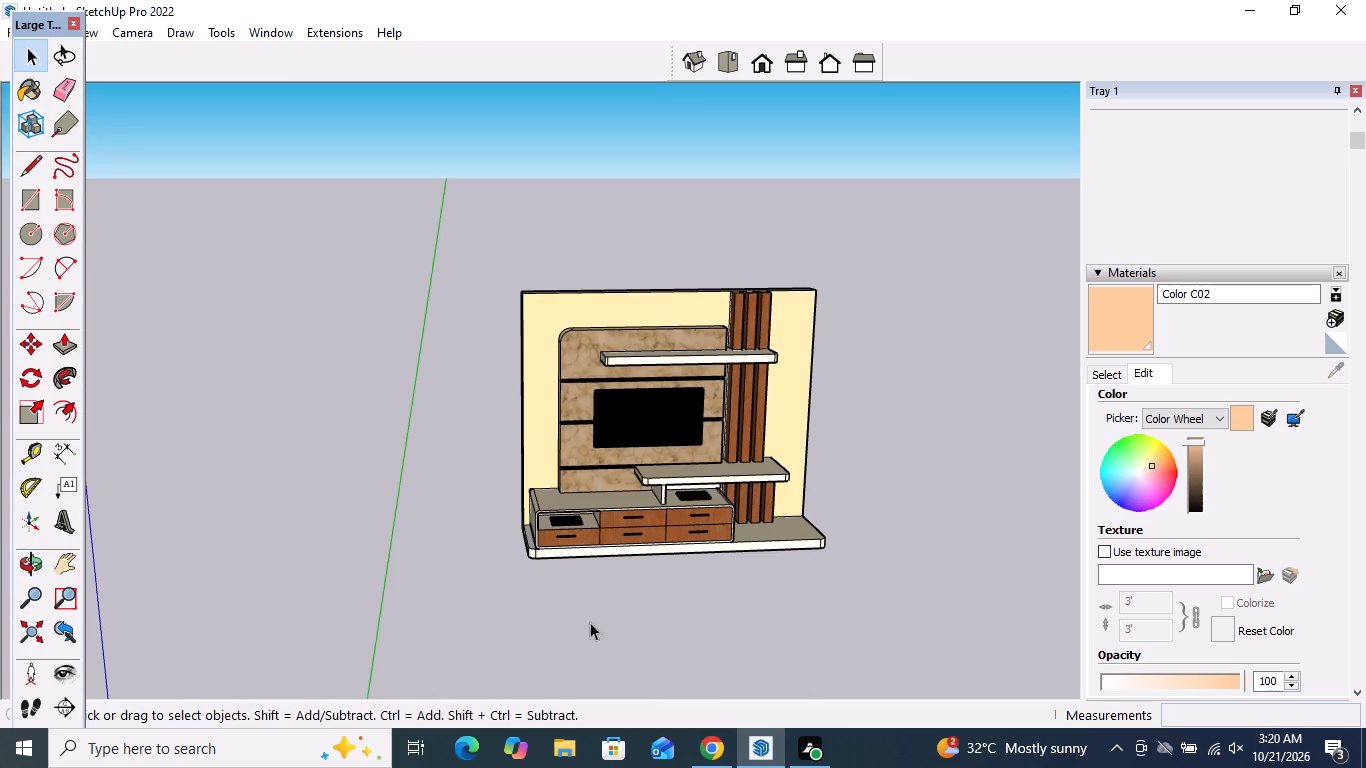
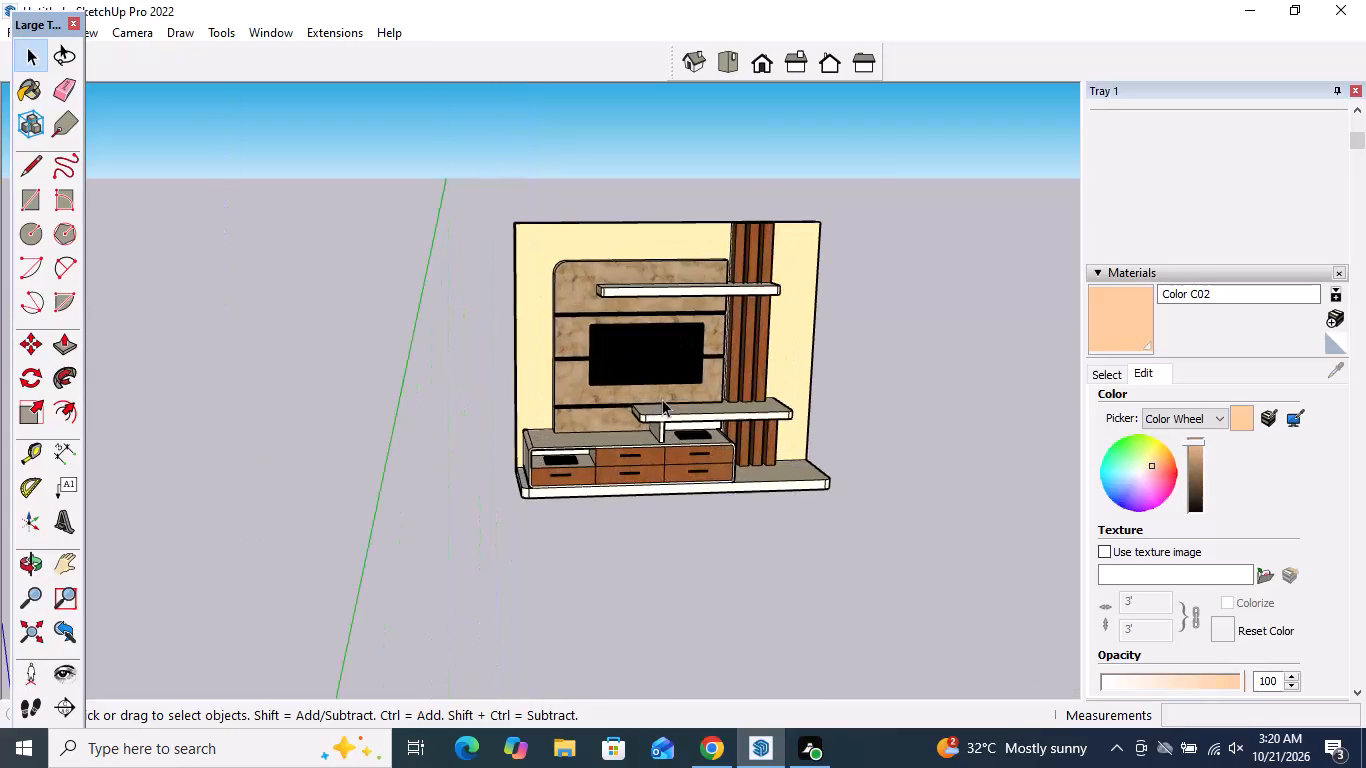
Examine the finished wall unit and its applied materials from the front, from both sides and from above.
scroll(662, 399, up, 5)
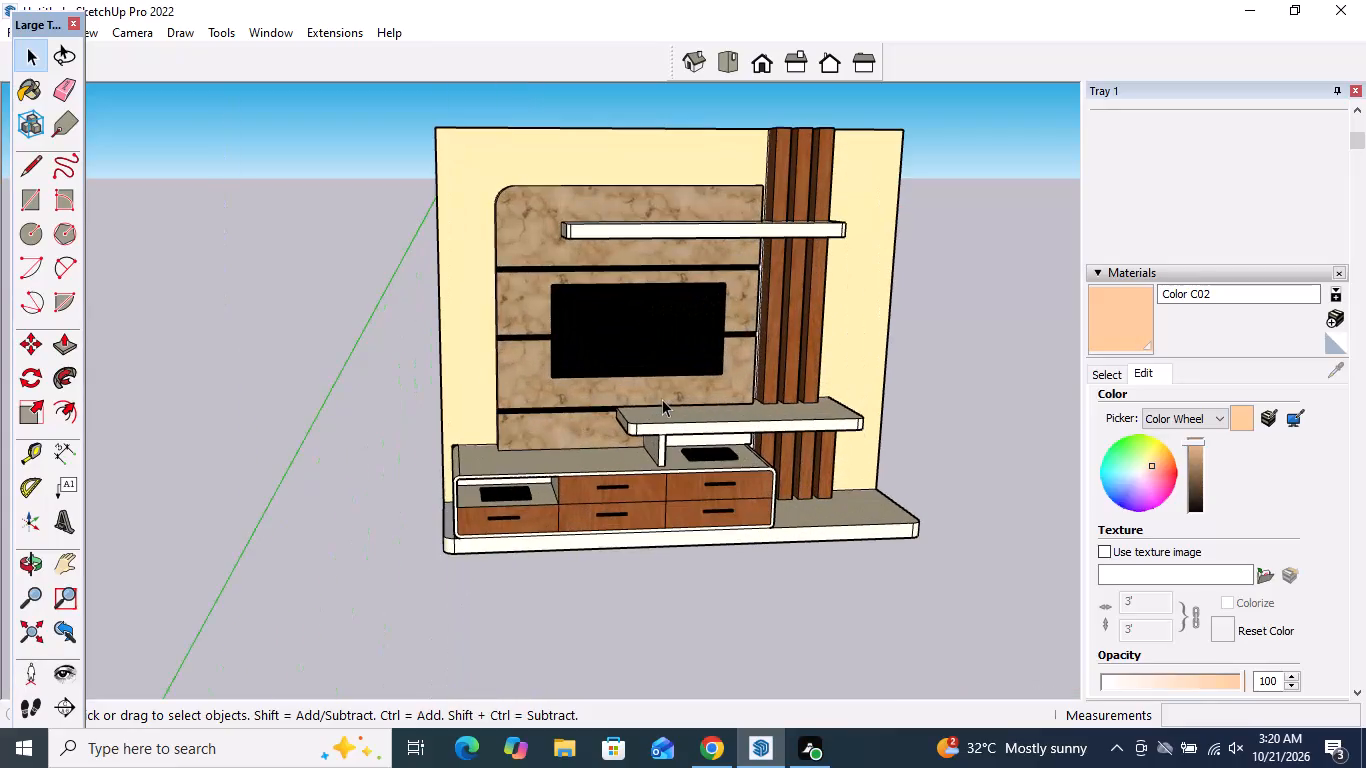
scroll(662, 399, down, 4)
middle_drag(662, 399, 977, 486)
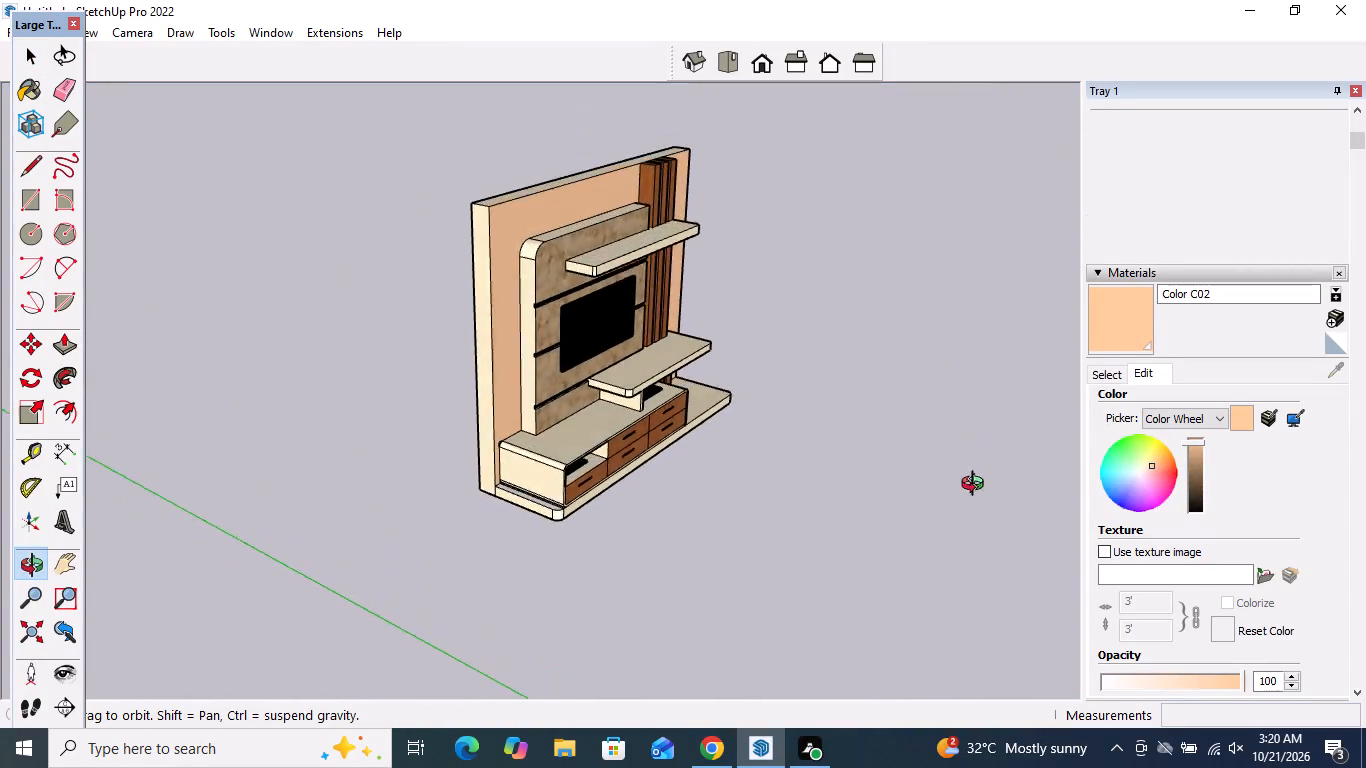
middle_drag(977, 486, 750, 331)
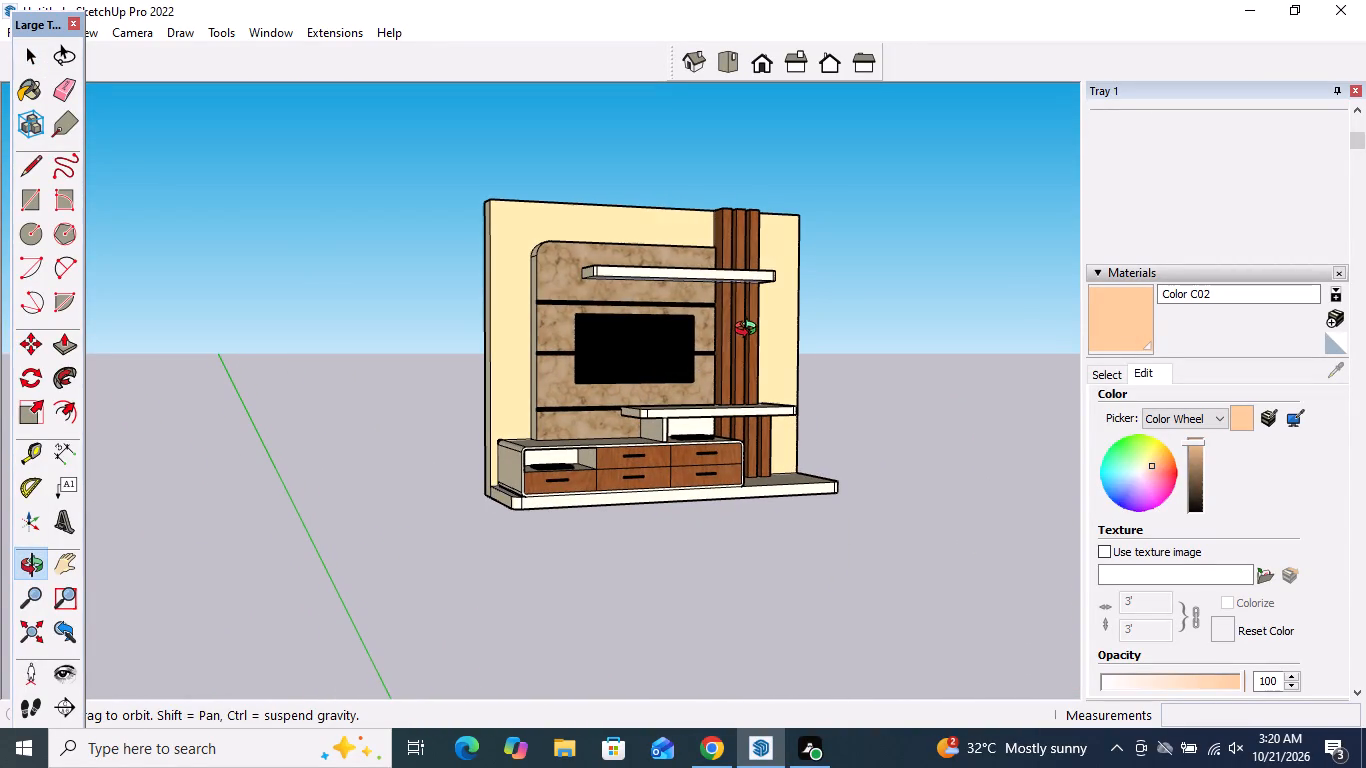
middle_drag(750, 331, 797, 423)
scroll(799, 423, up, 8)
scroll(604, 440, down, 11)
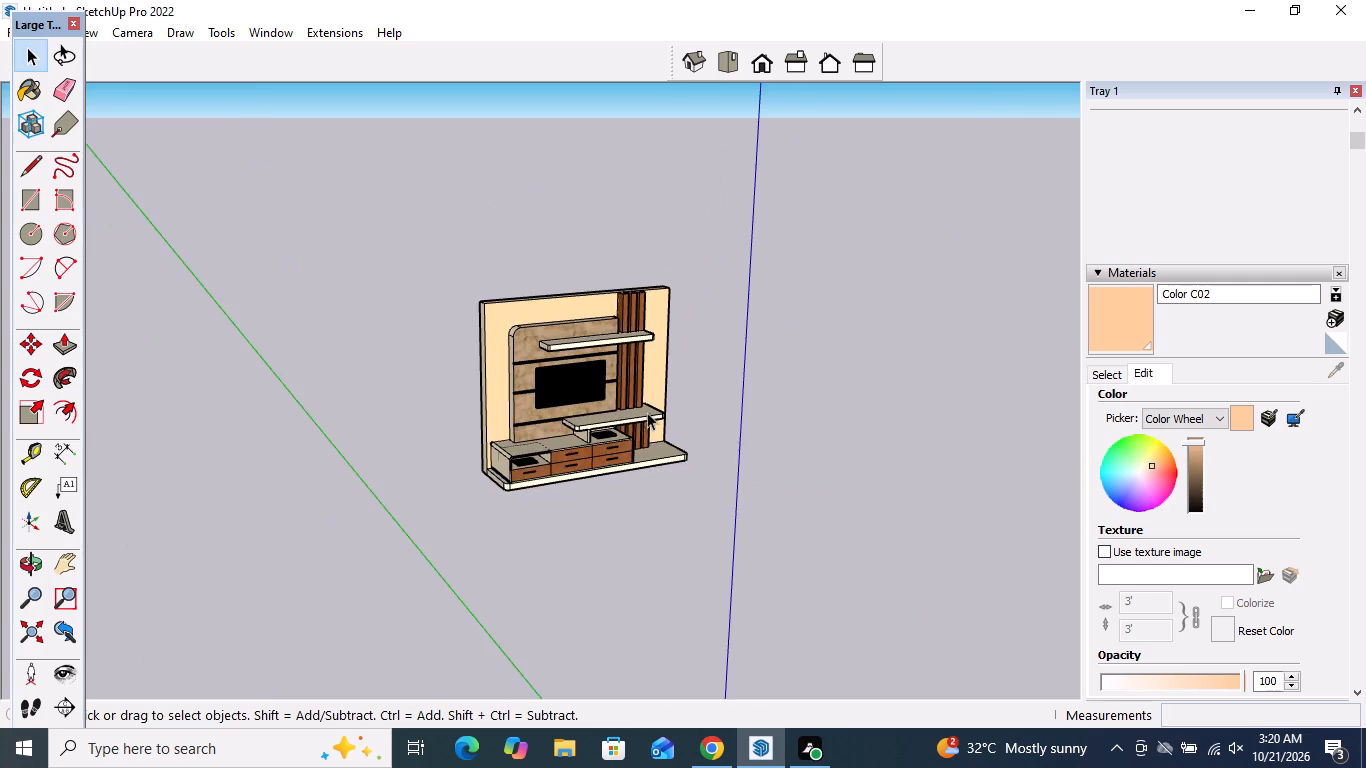
middle_drag(691, 363, 415, 477)
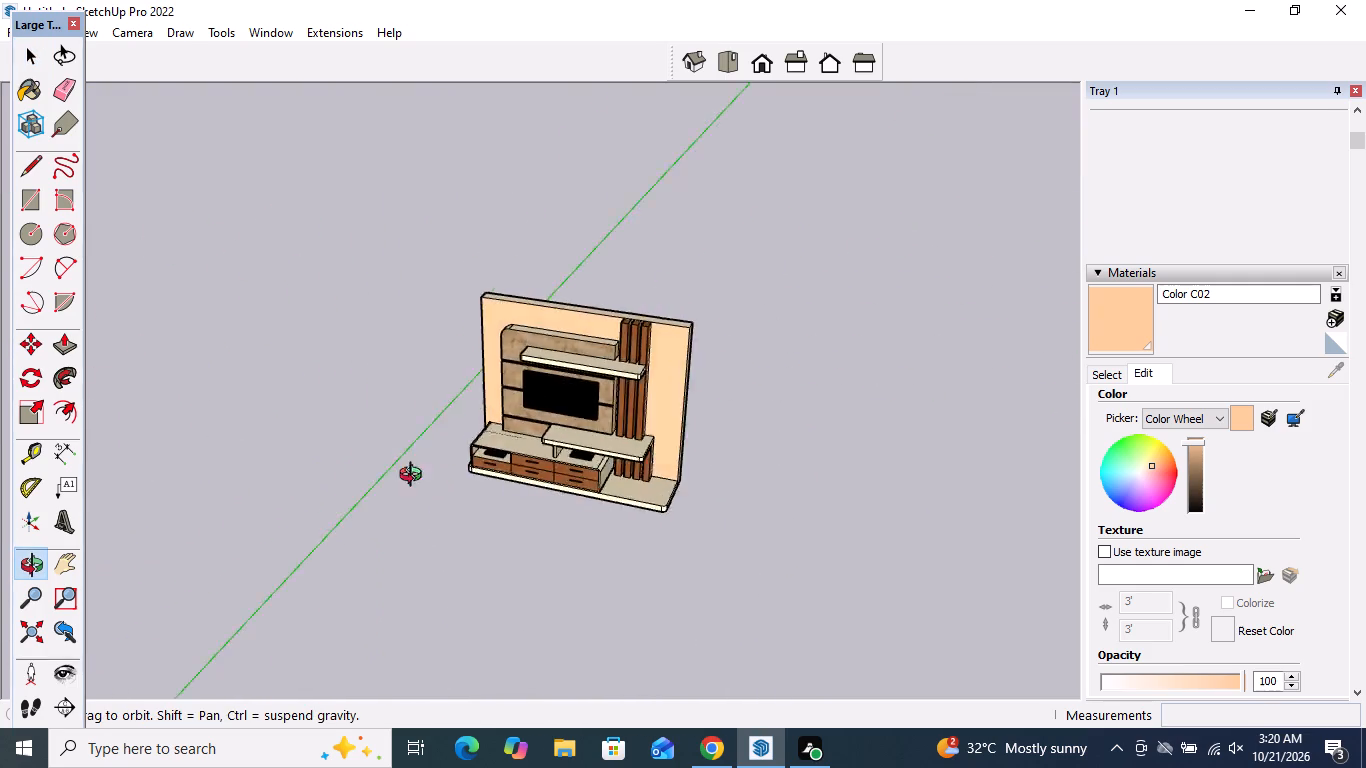
middle_drag(415, 477, 811, 473)
scroll(846, 421, up, 3)
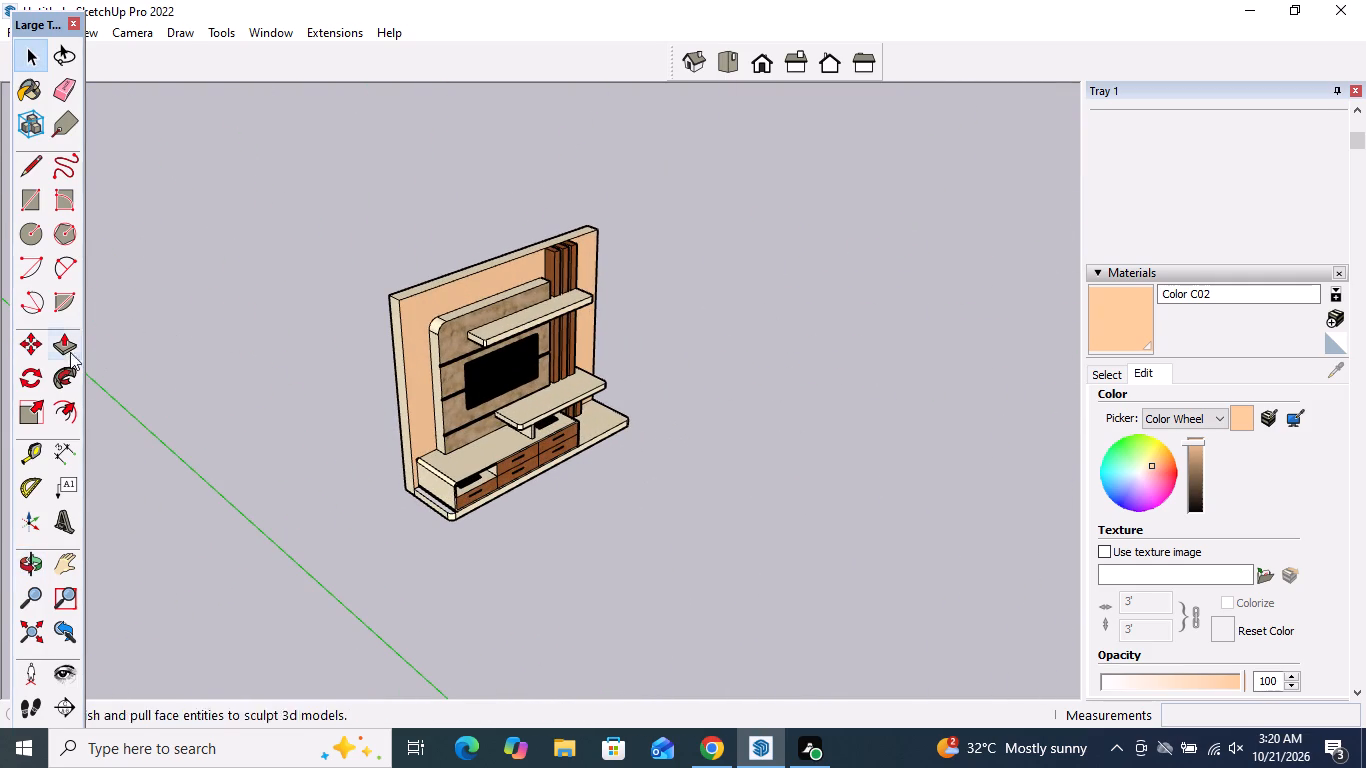
Draw a rectangle about 10' 5" by 8' 7" on the ground beside the wall unit and extrude it about 5" into a slab.
click(23, 203)
click(710, 313)
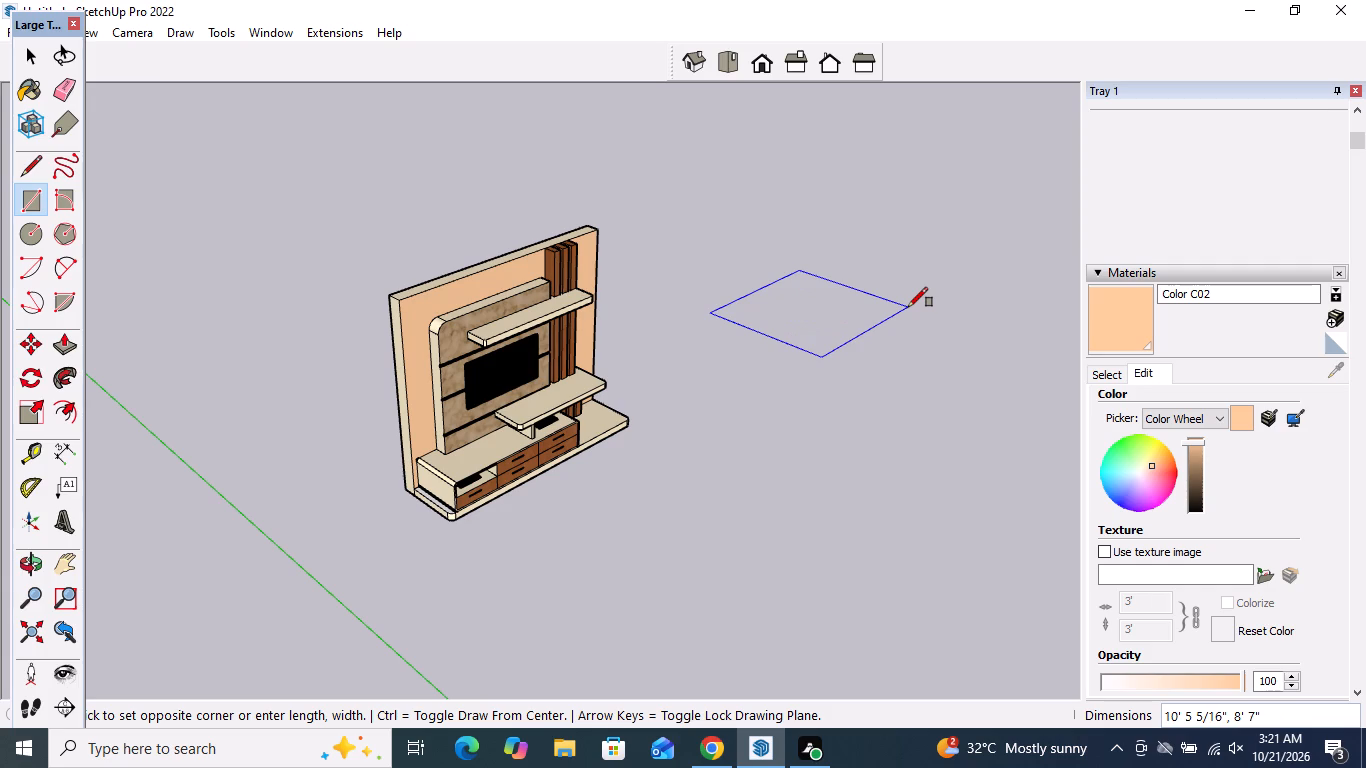
click(908, 307)
scroll(902, 241, up, 8)
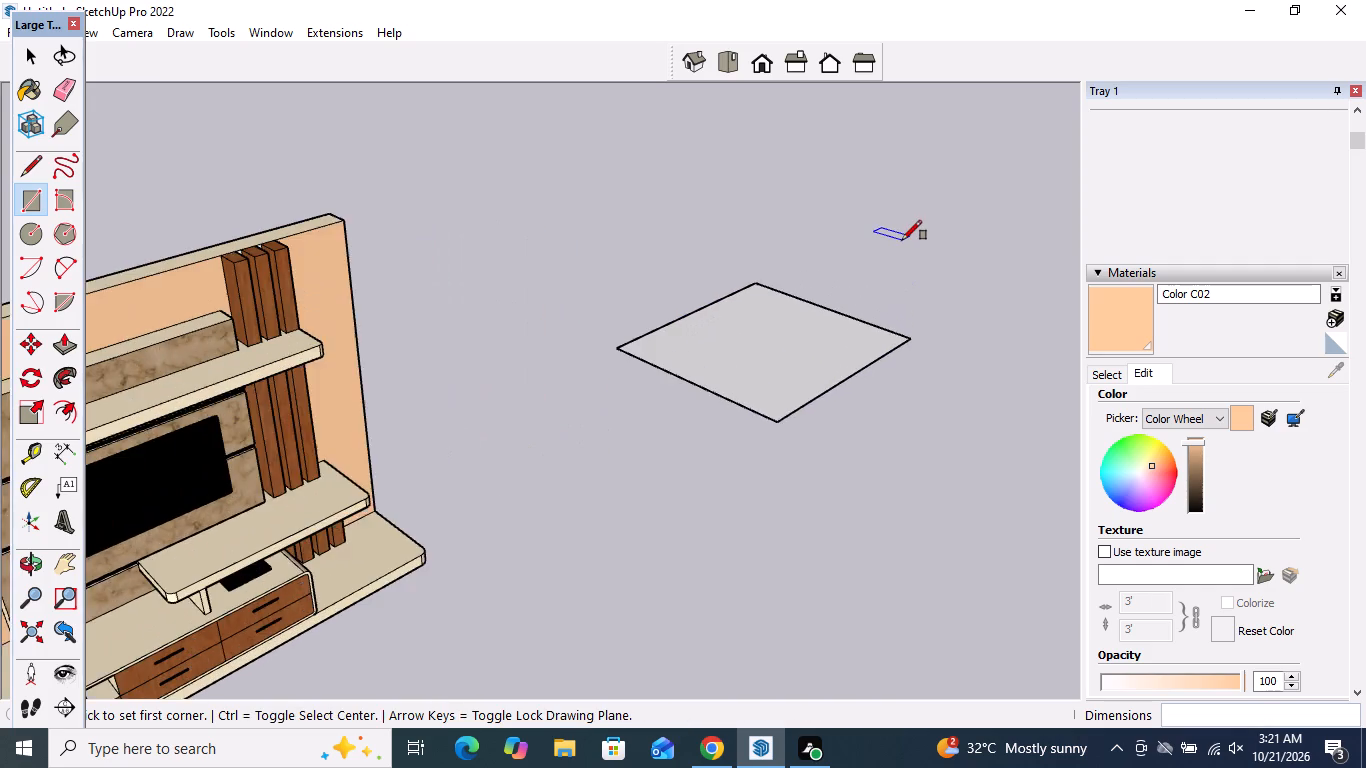
click(70, 353)
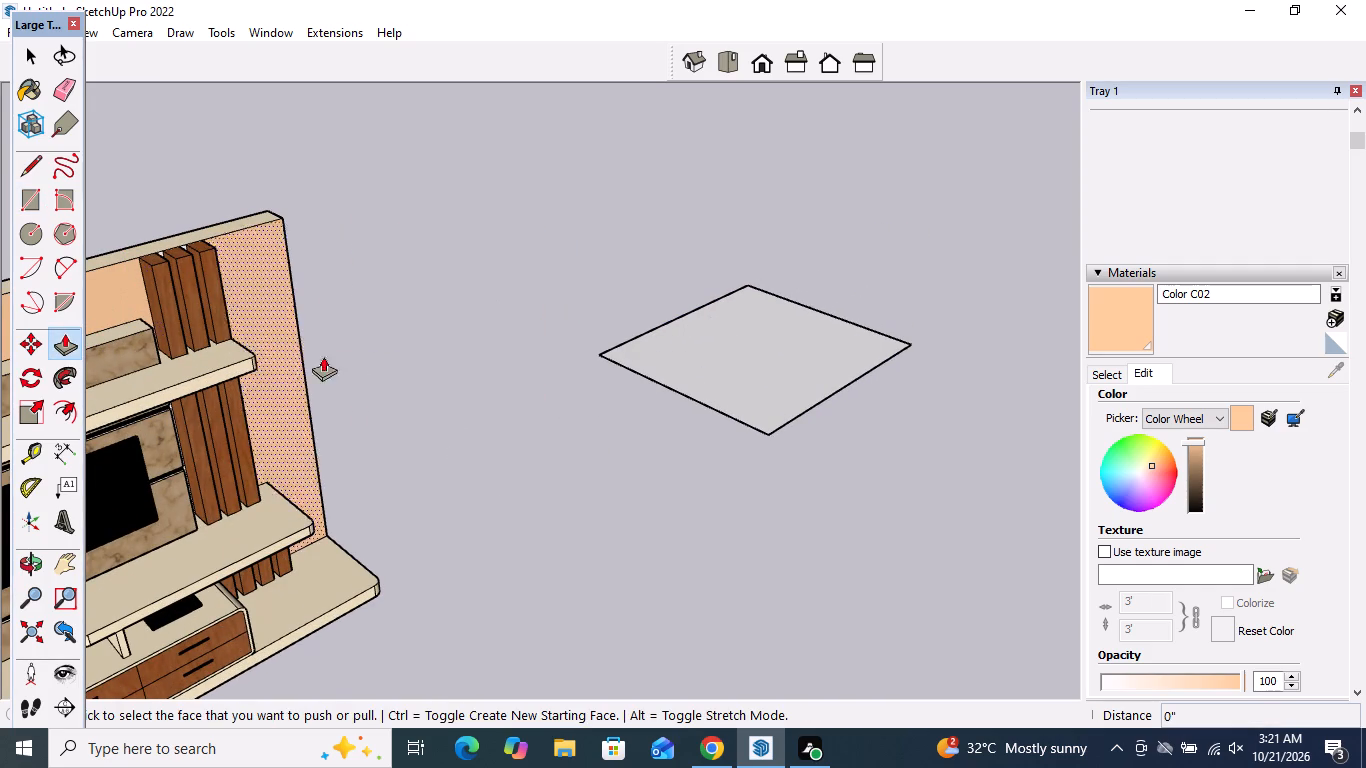
click(695, 364)
click(696, 355)
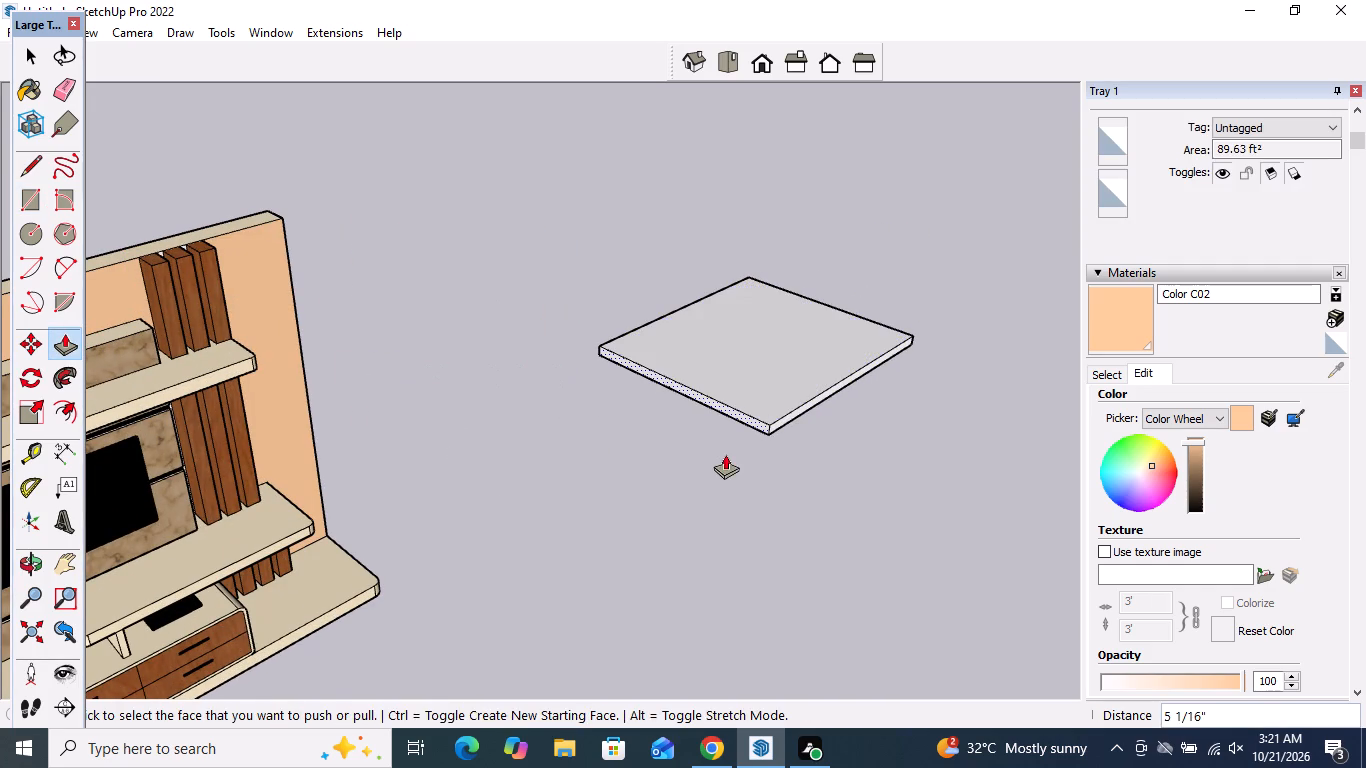
Round the slab corner nearest the wall unit with a tangent arc of about 1' radius, cutting the waste through the full thickness.
click(68, 270)
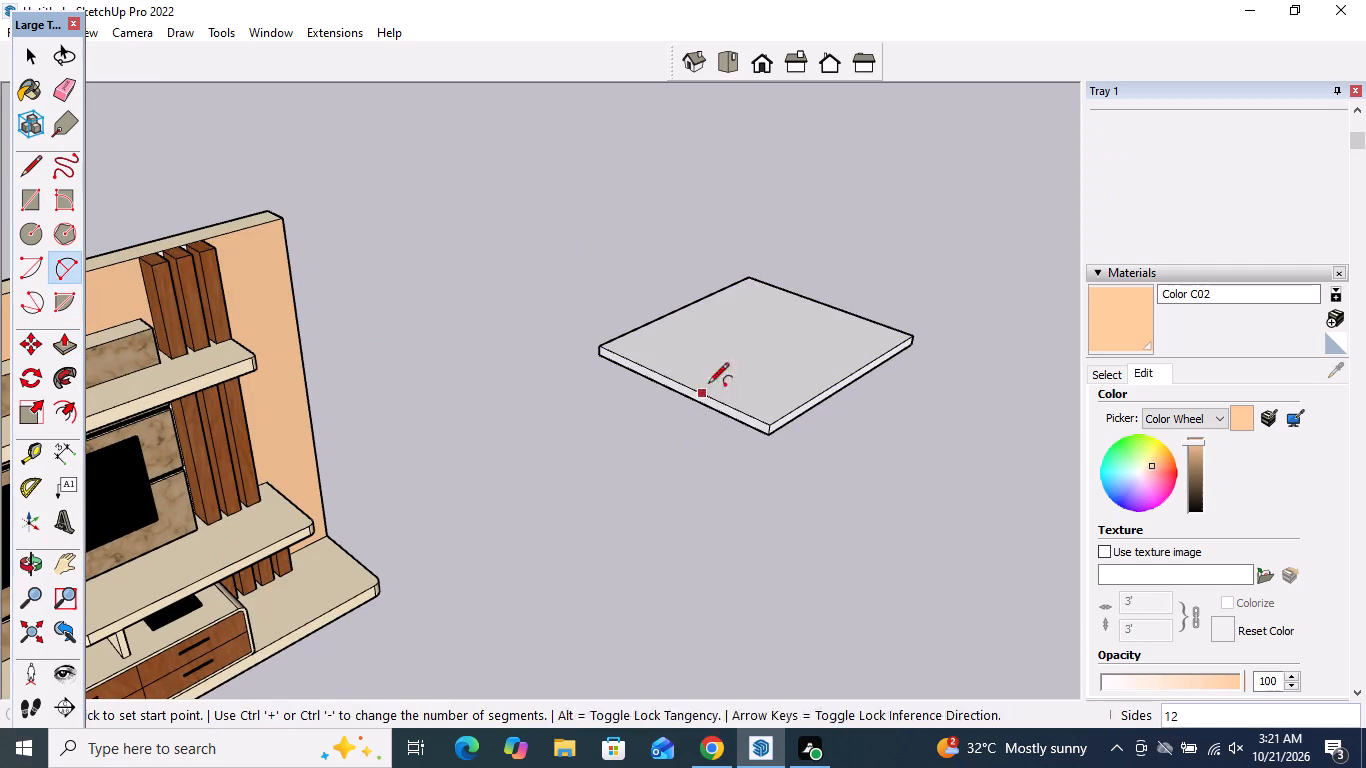
scroll(720, 323, up, 4)
click(561, 352)
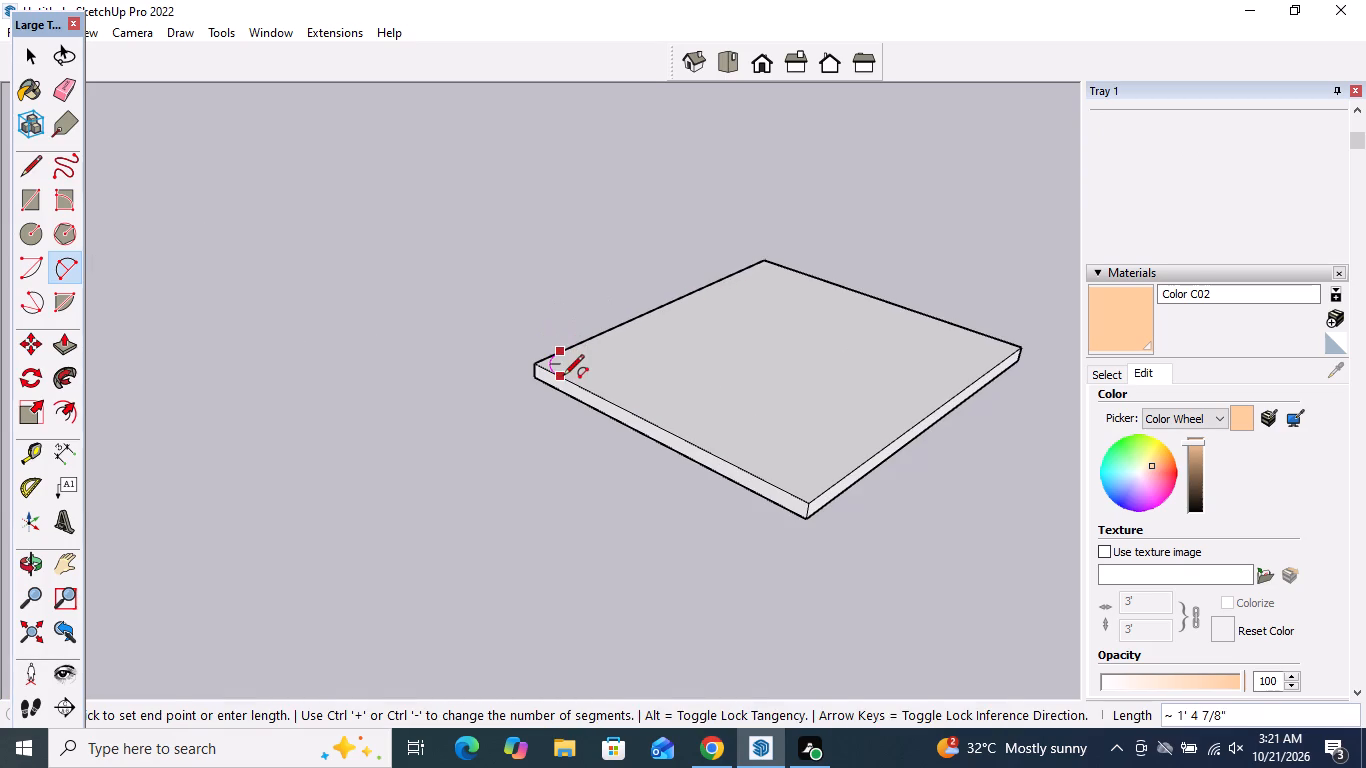
double_click(563, 377)
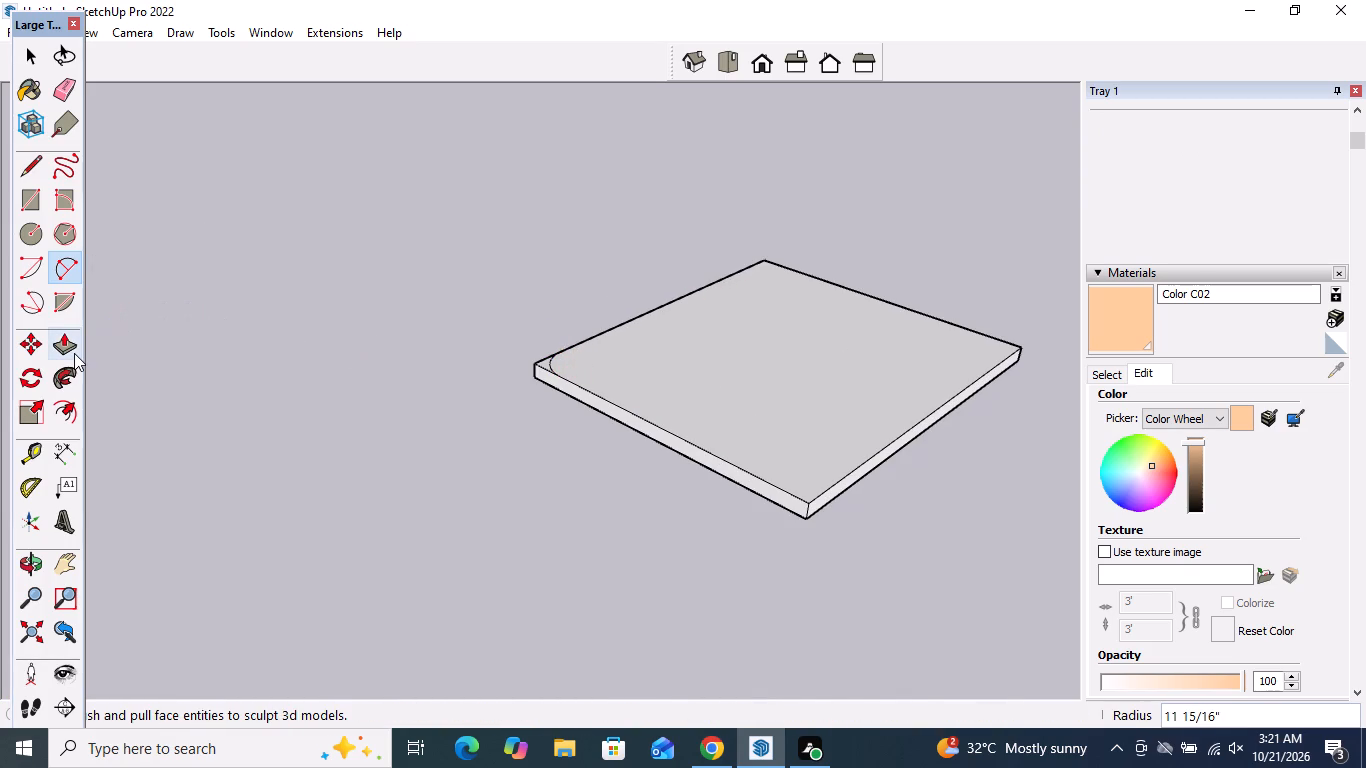
click(73, 353)
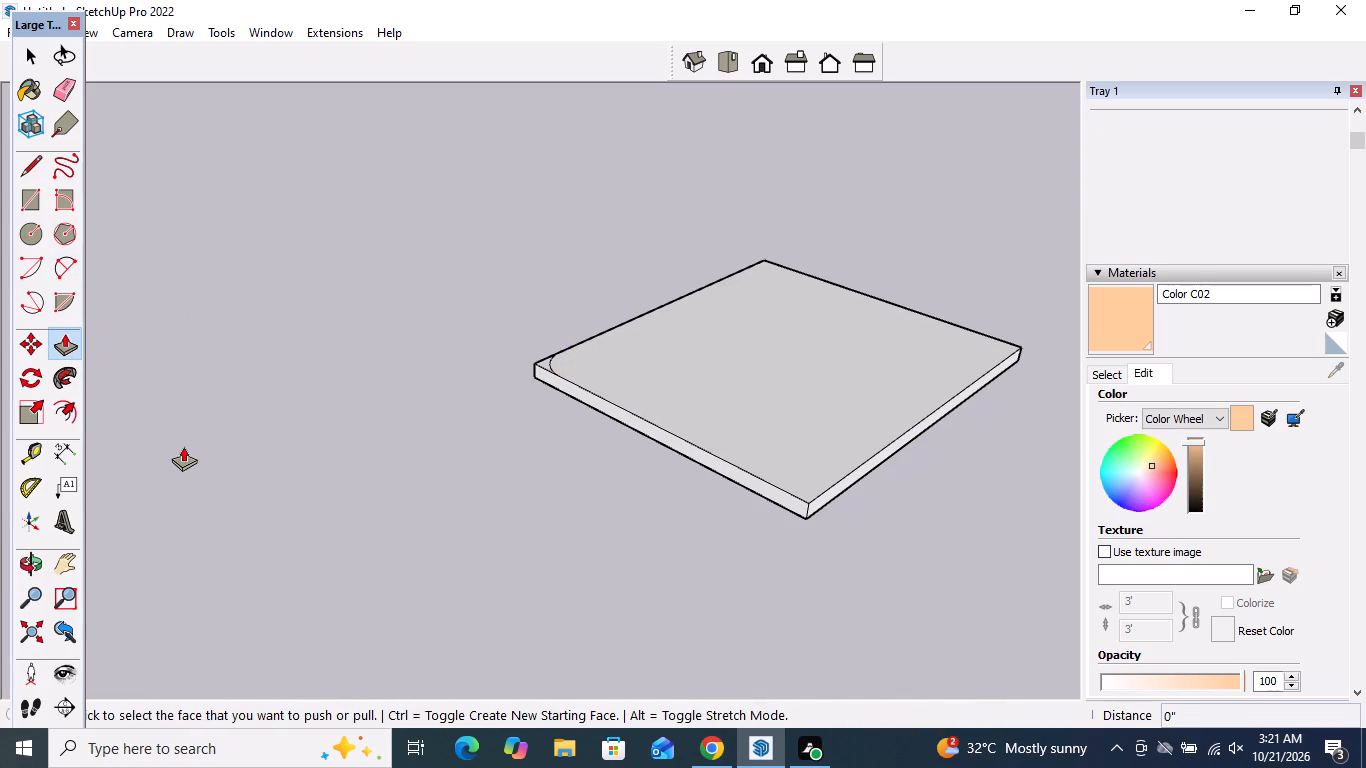
scroll(598, 365, up, 4)
click(526, 357)
click(524, 400)
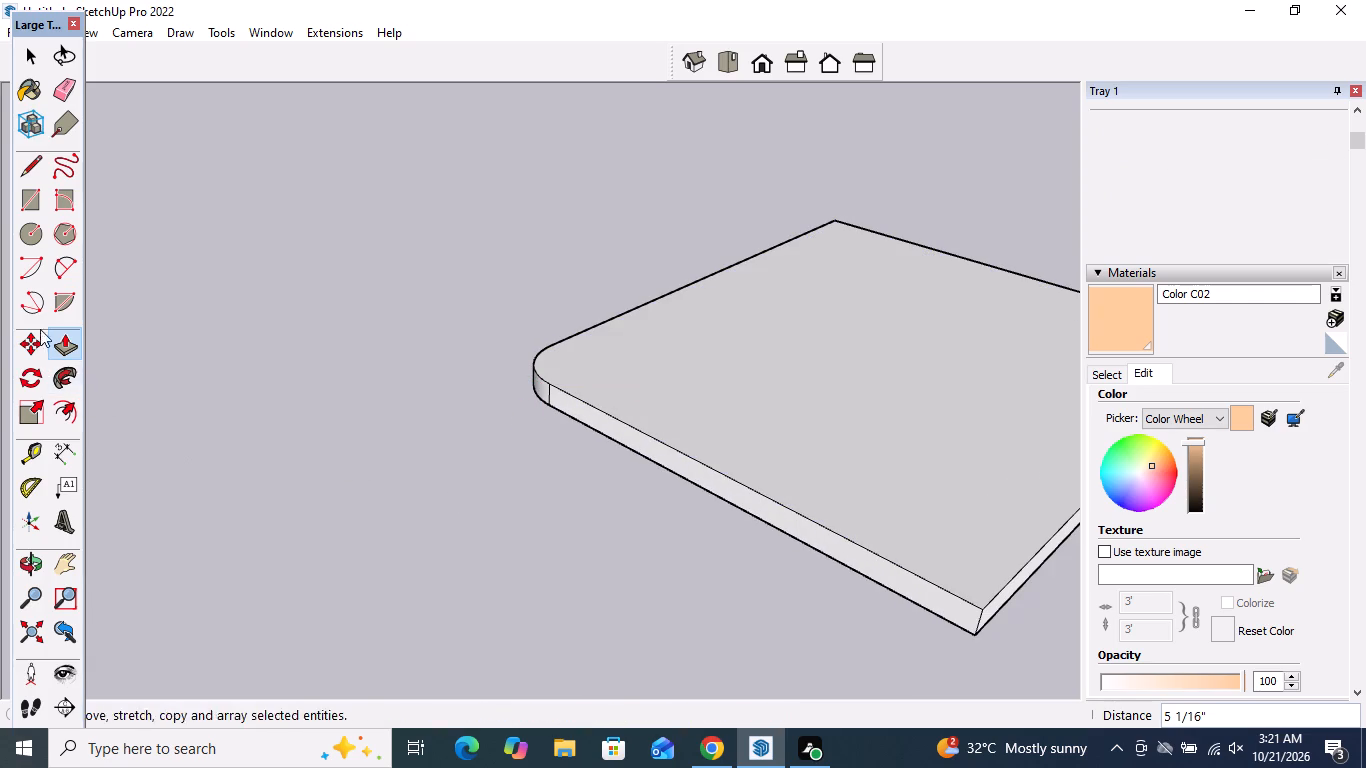
Cut a concave notch through the slab's adjacent front corner along an inward-curving arc of about 1' 1 1/2" radius.
click(62, 263)
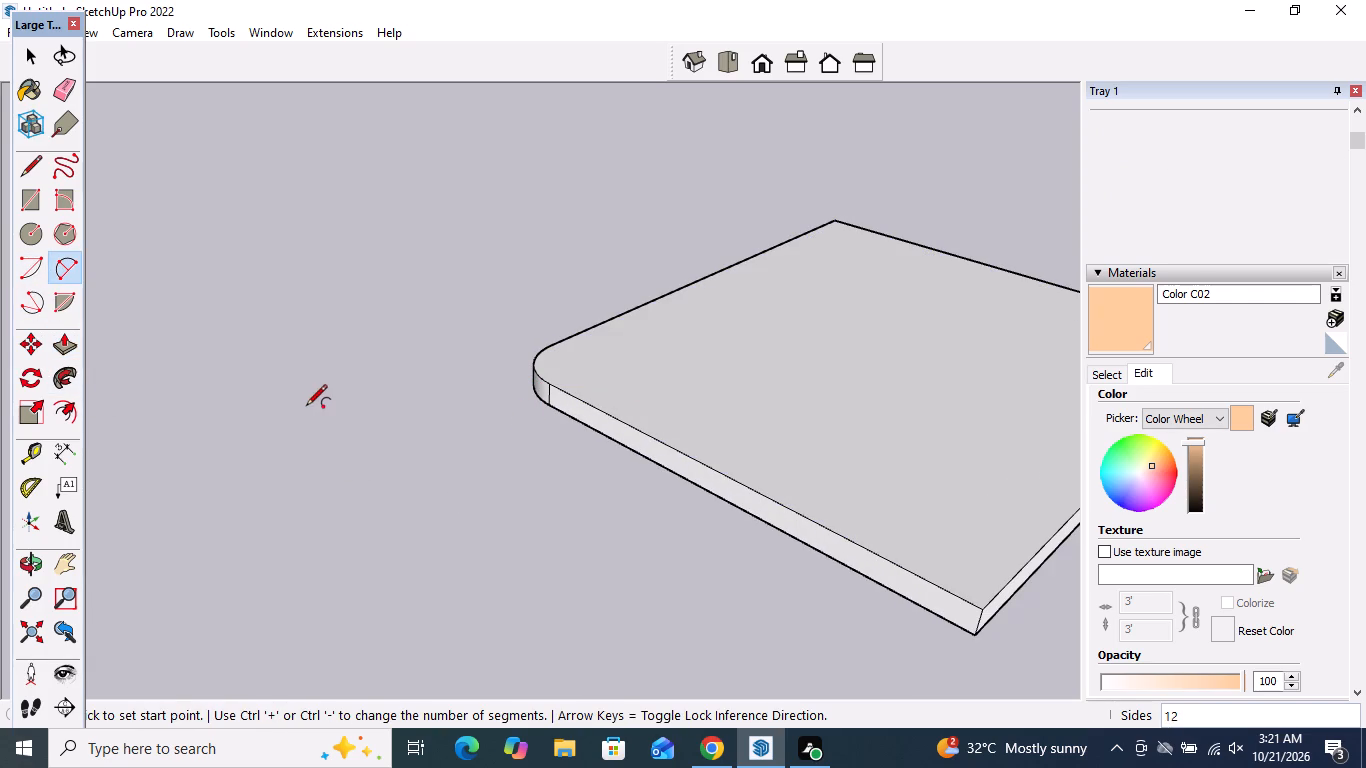
scroll(306, 407, down, 4)
middle_drag(543, 472, 544, 615)
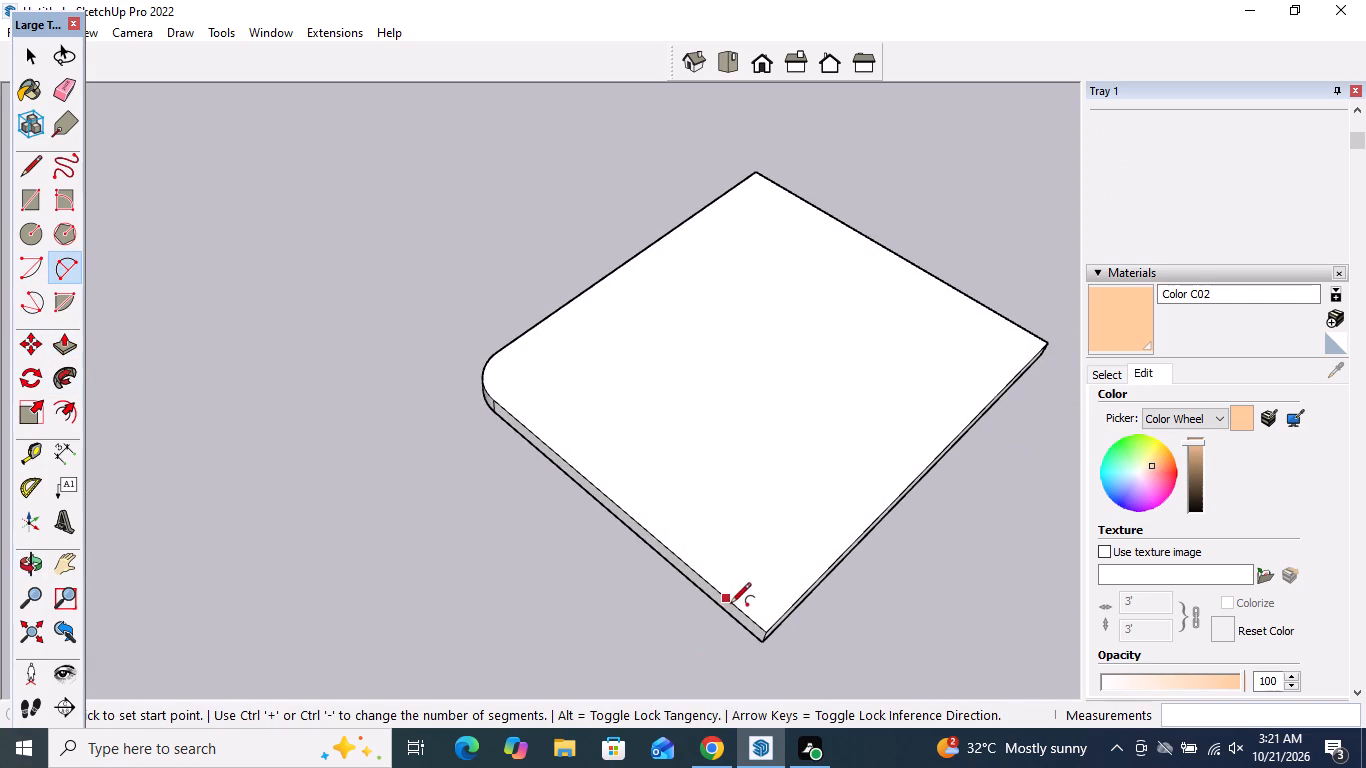
click(741, 612)
click(789, 606)
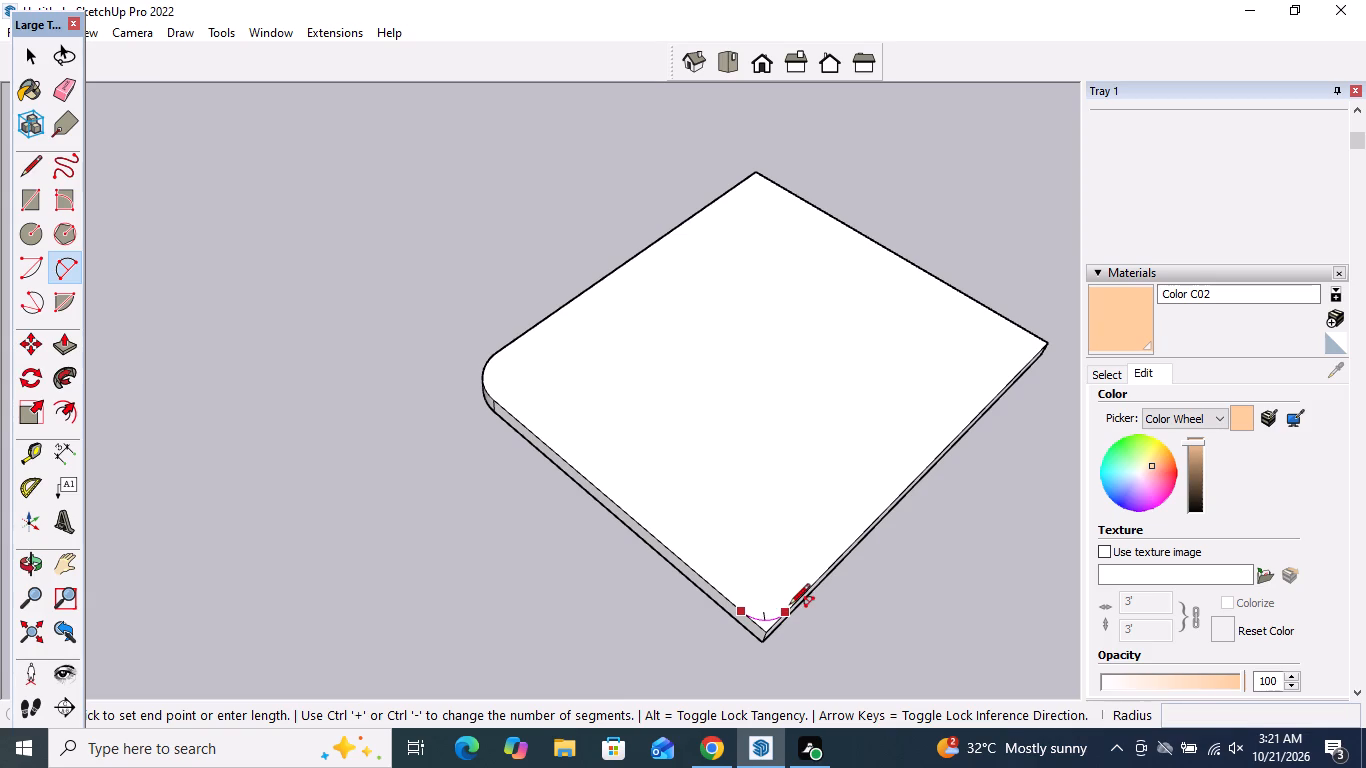
click(789, 612)
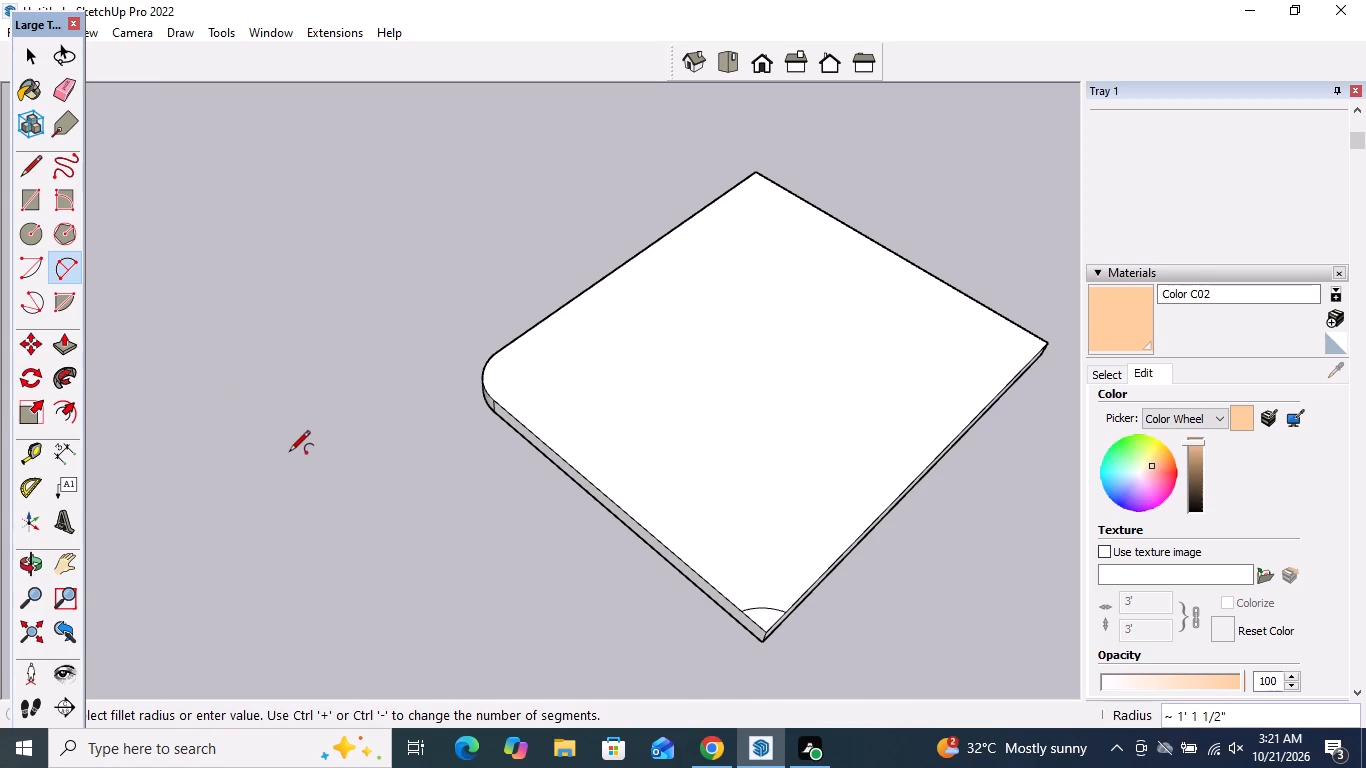
click(64, 359)
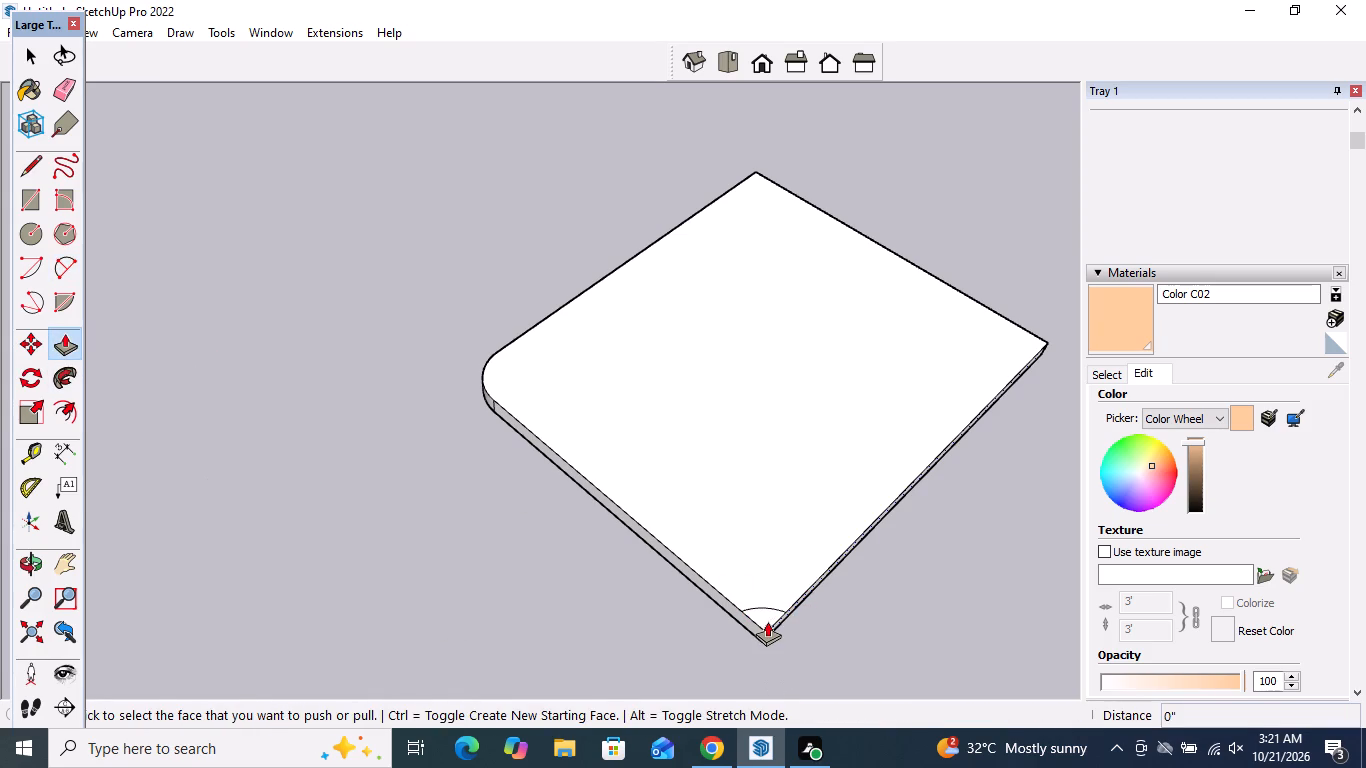
click(767, 621)
click(760, 642)
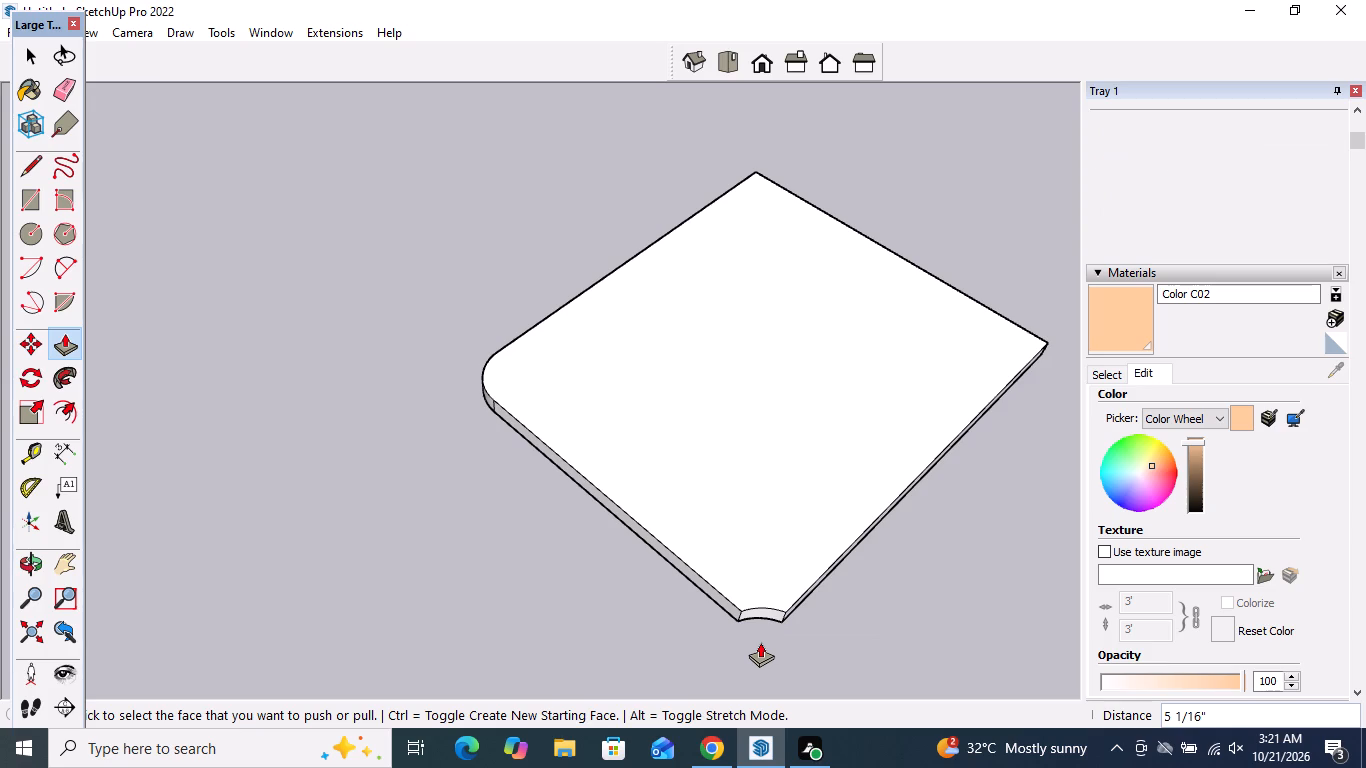
Enlarge the concave corner notch with a wider inward arc of about 1' 6" radius, removing the strip through the full thickness.
click(73, 271)
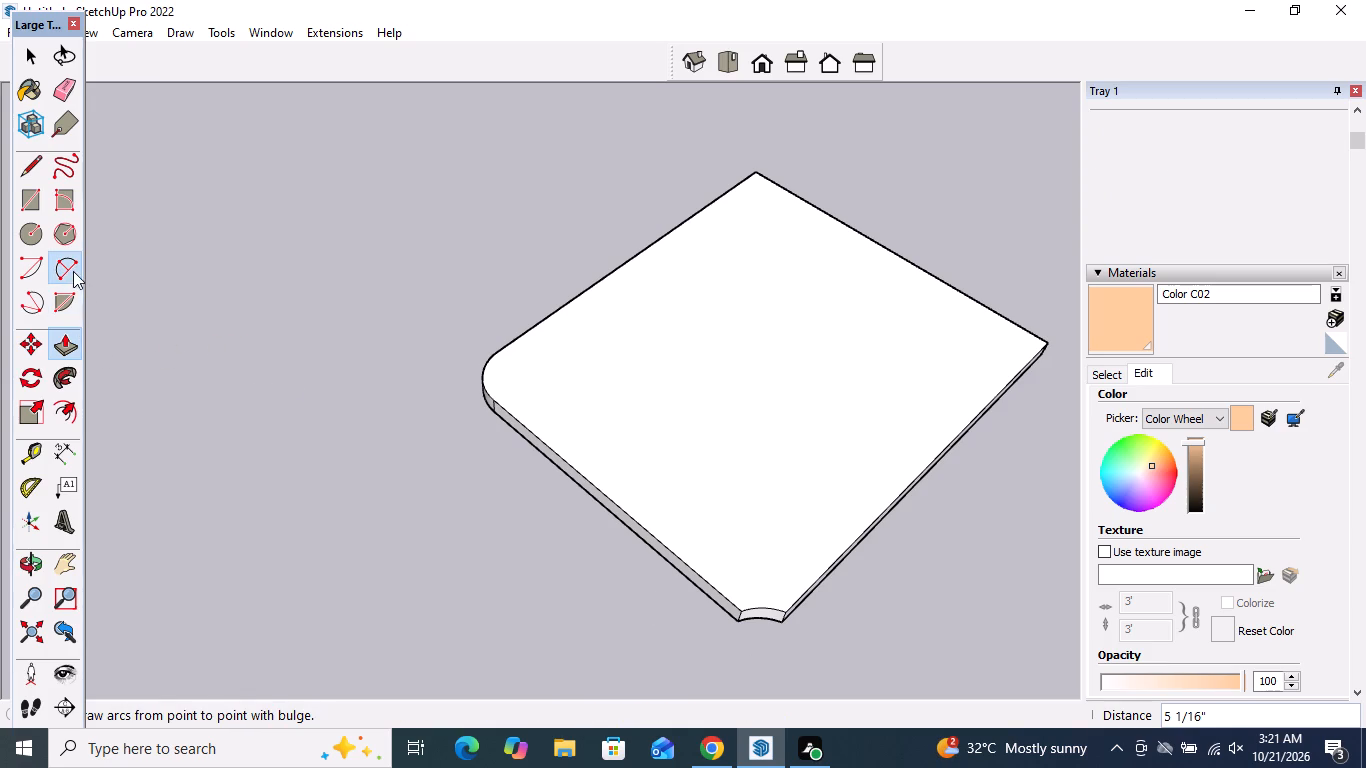
click(727, 598)
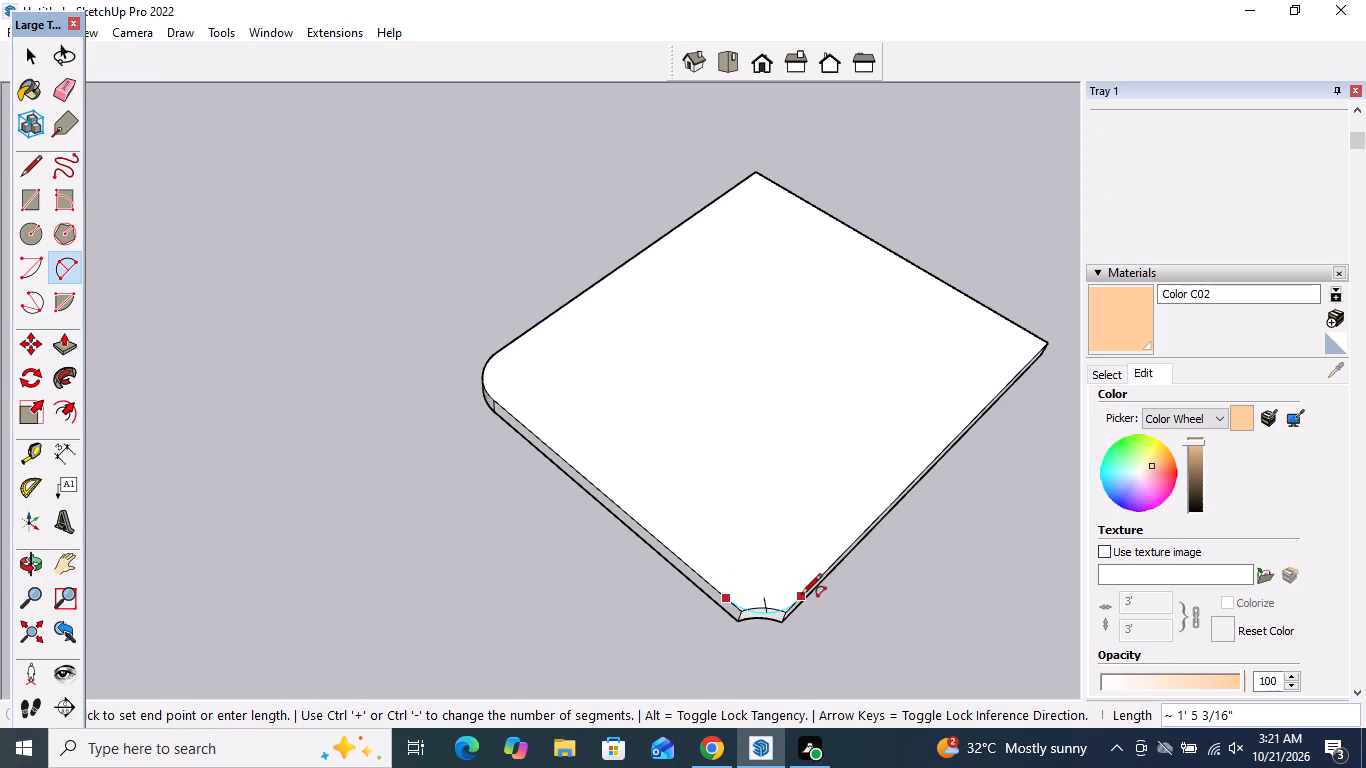
click(799, 597)
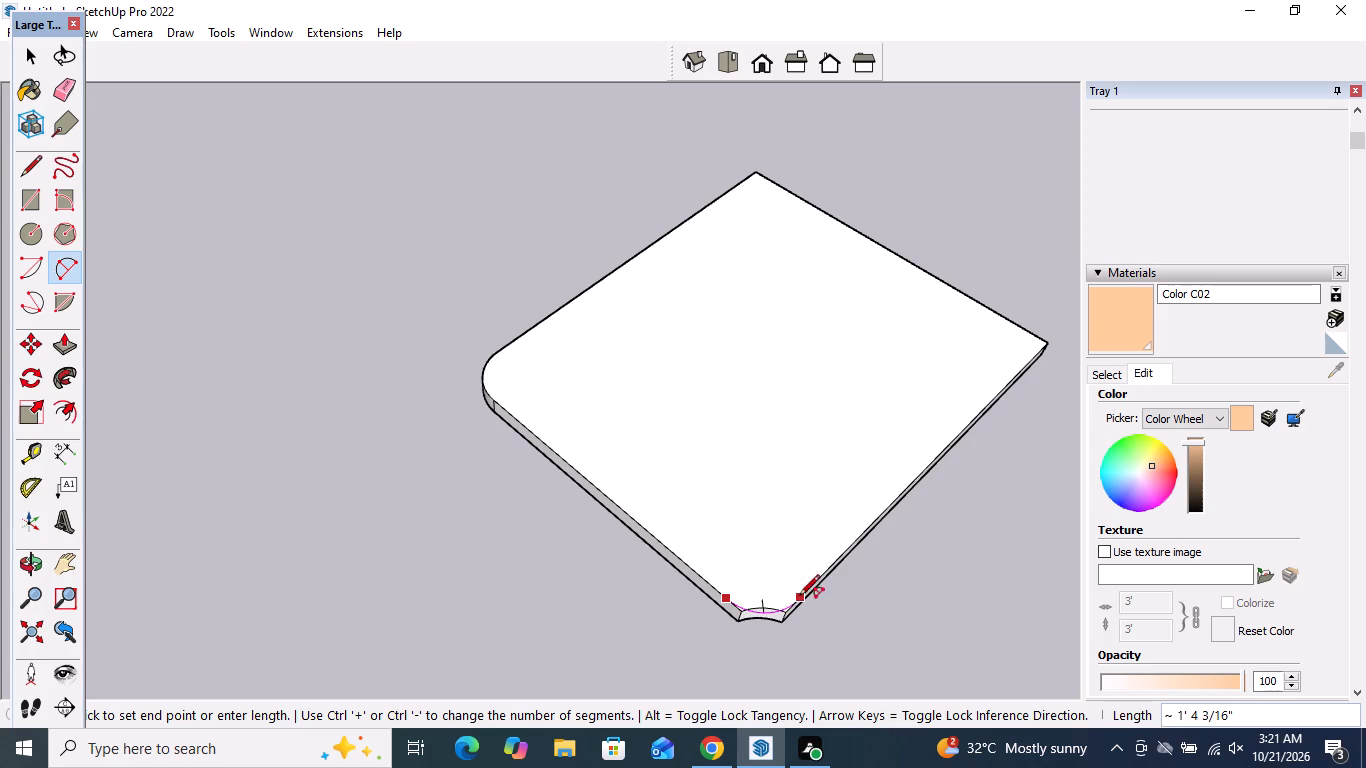
click(763, 586)
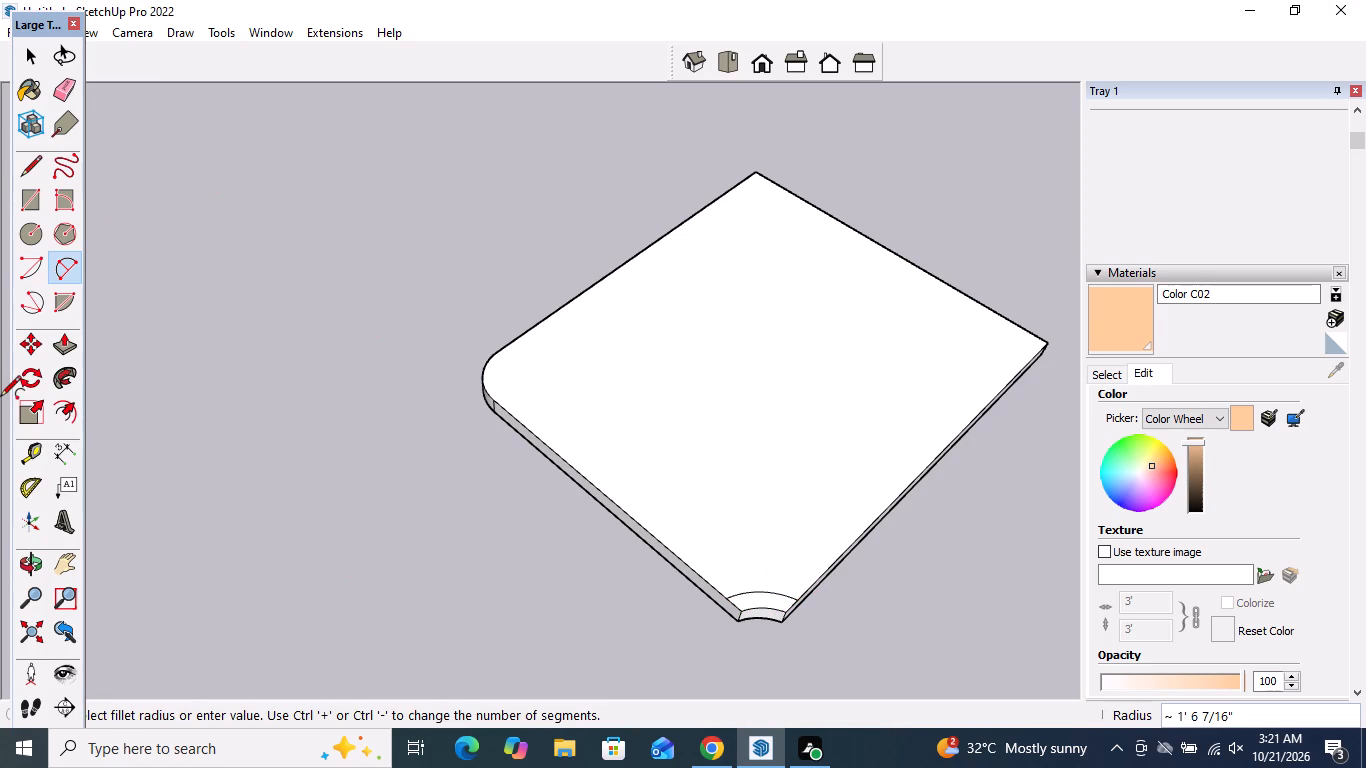
click(56, 346)
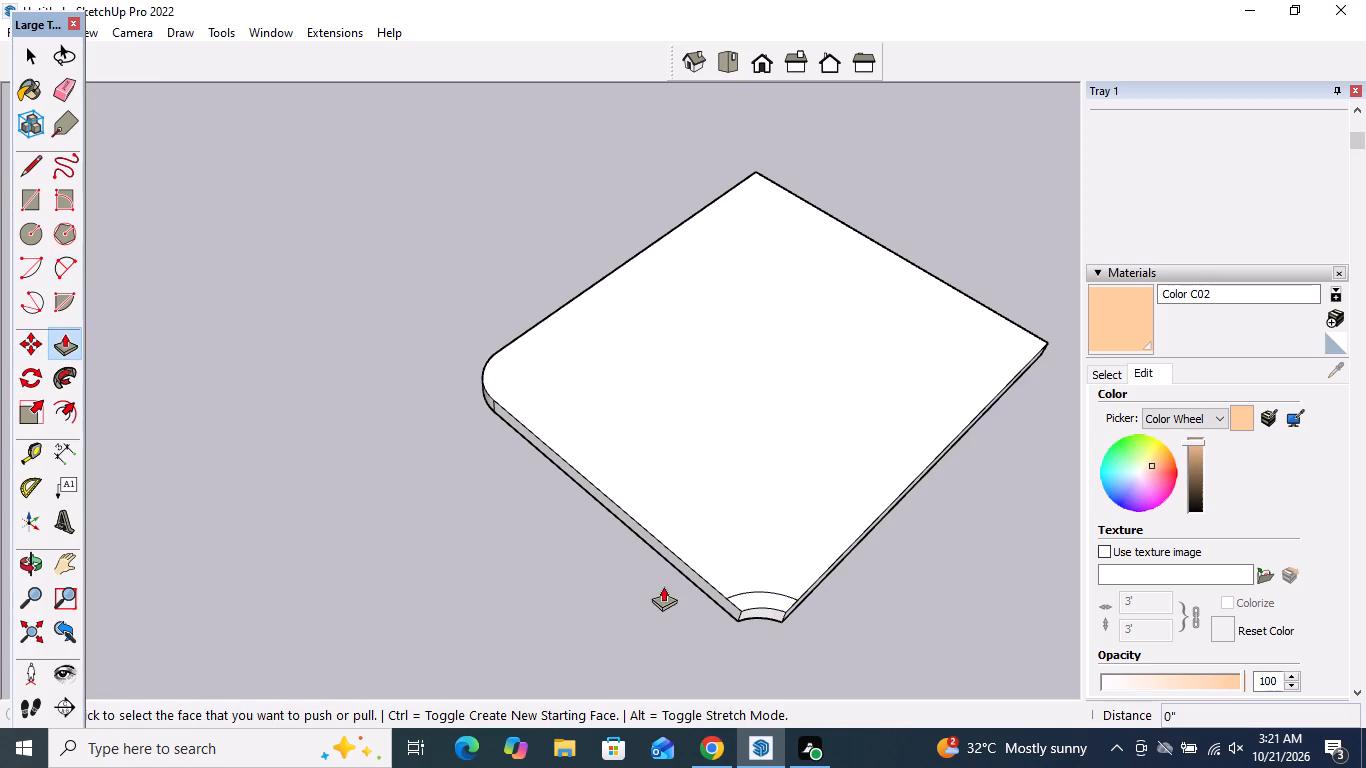
click(782, 603)
click(775, 624)
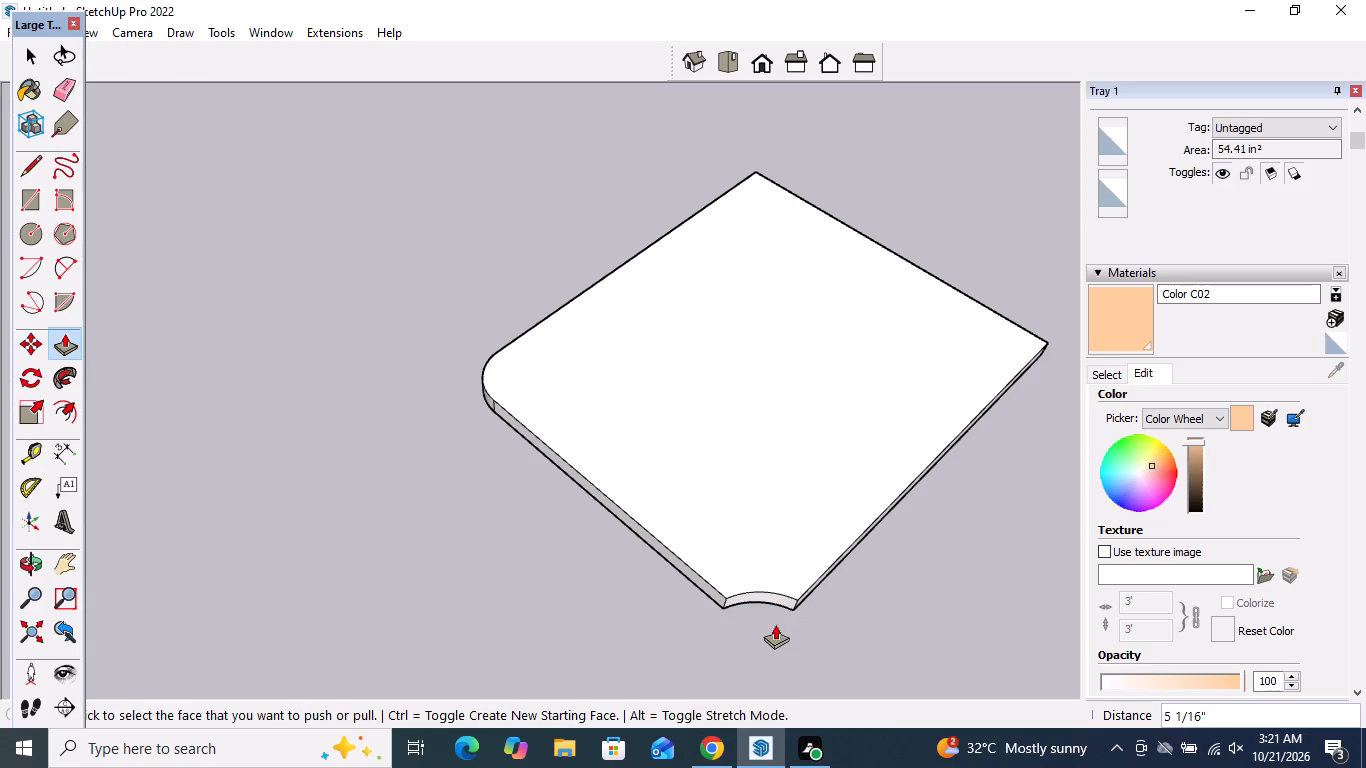
scroll(632, 577, down, 5)
scroll(778, 589, up, 4)
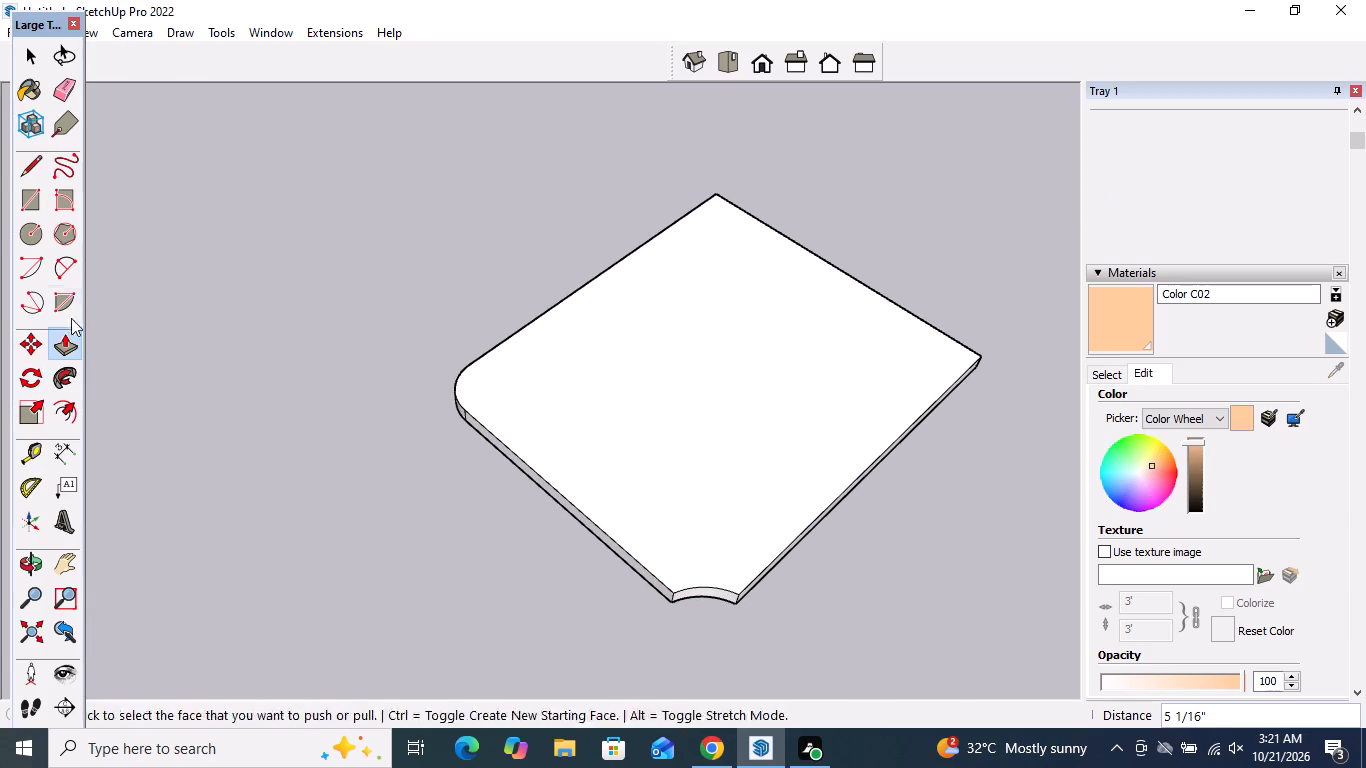
Round the slab corner next to the concave notch with a tangent arc, cutting the waste away through the full 5 1/16" thickness.
click(67, 263)
scroll(152, 487, down, 5)
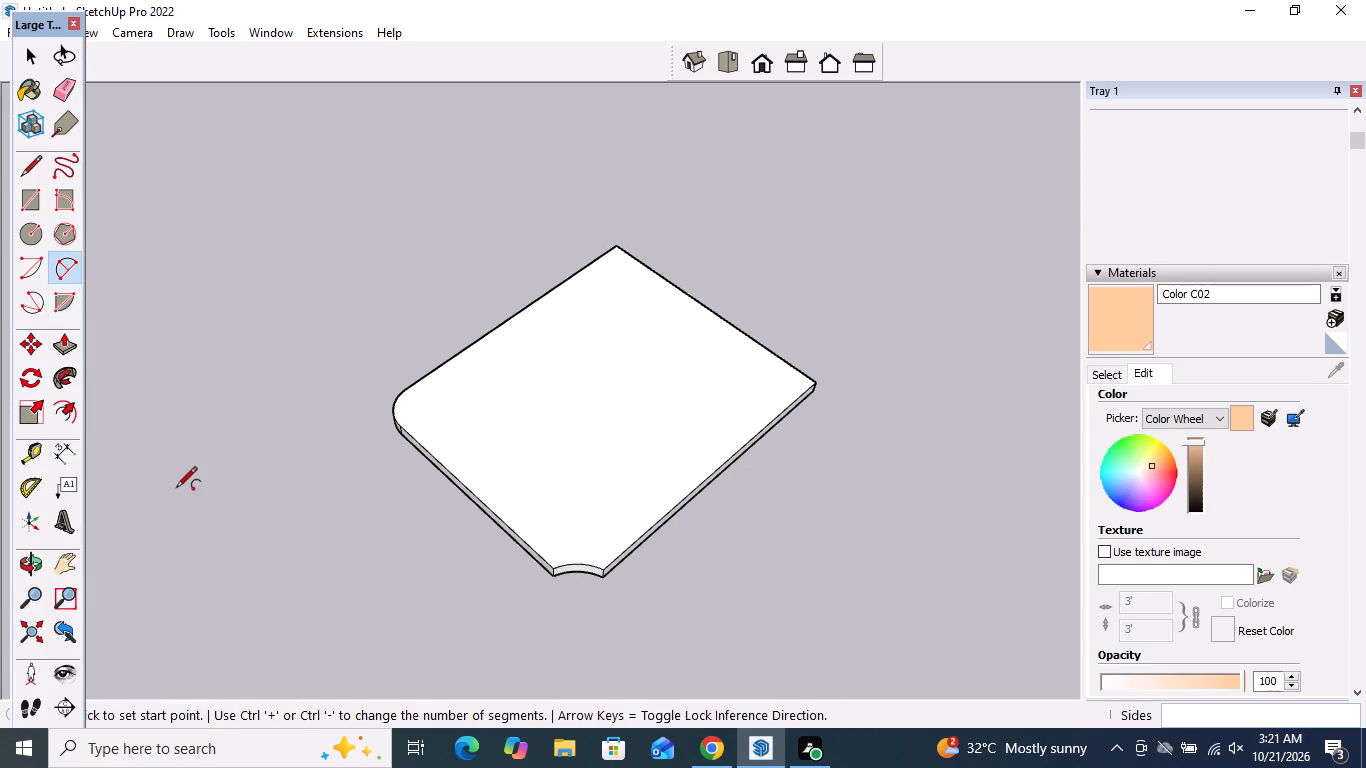
scroll(176, 489, down, 4)
middle_drag(639, 510, 264, 581)
scroll(683, 546, up, 8)
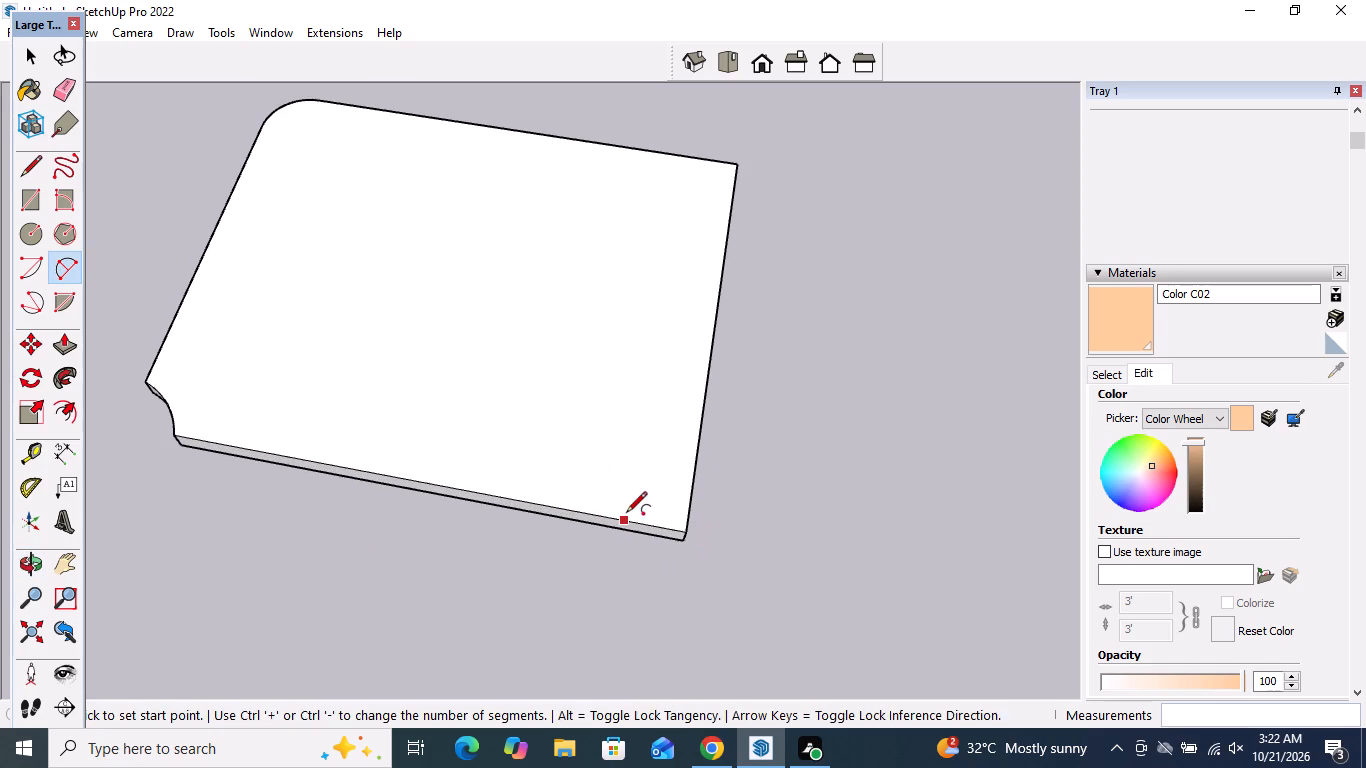
click(631, 514)
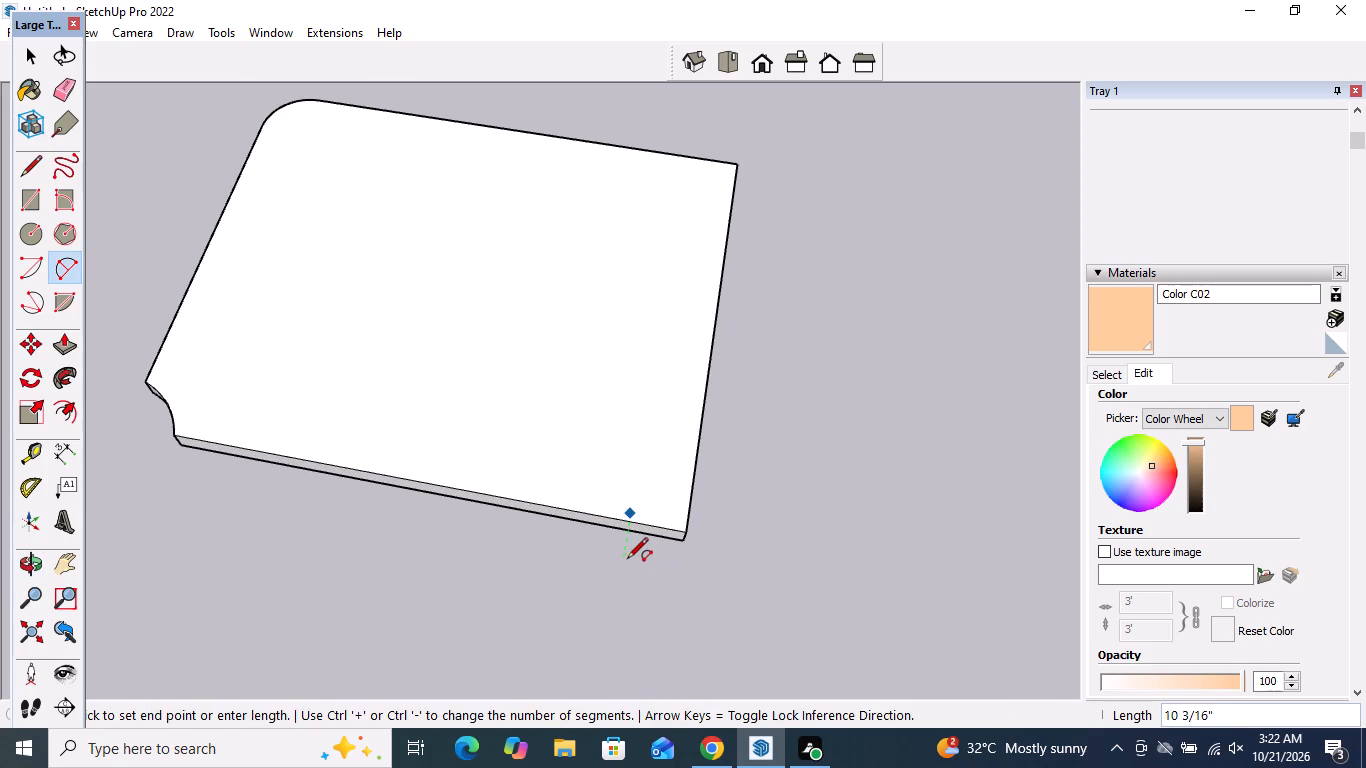
key(space)
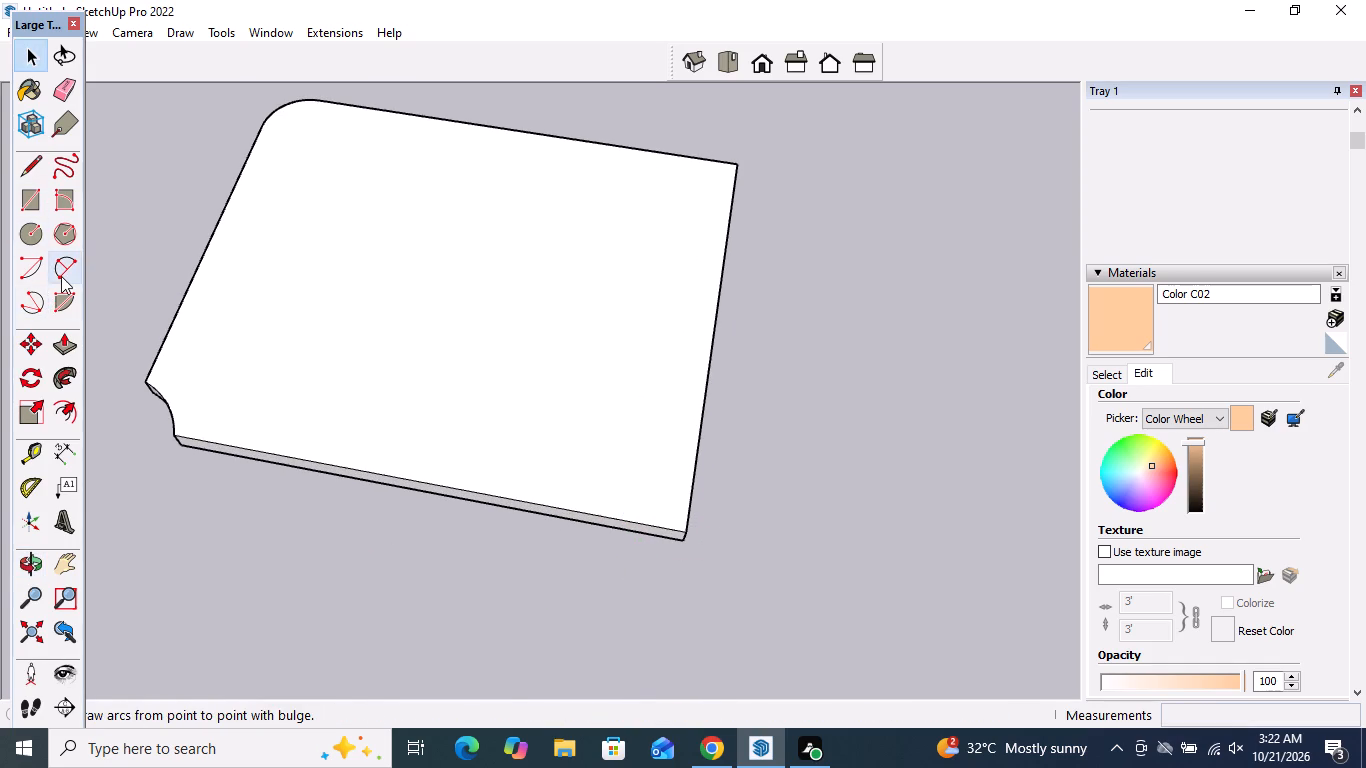
click(63, 275)
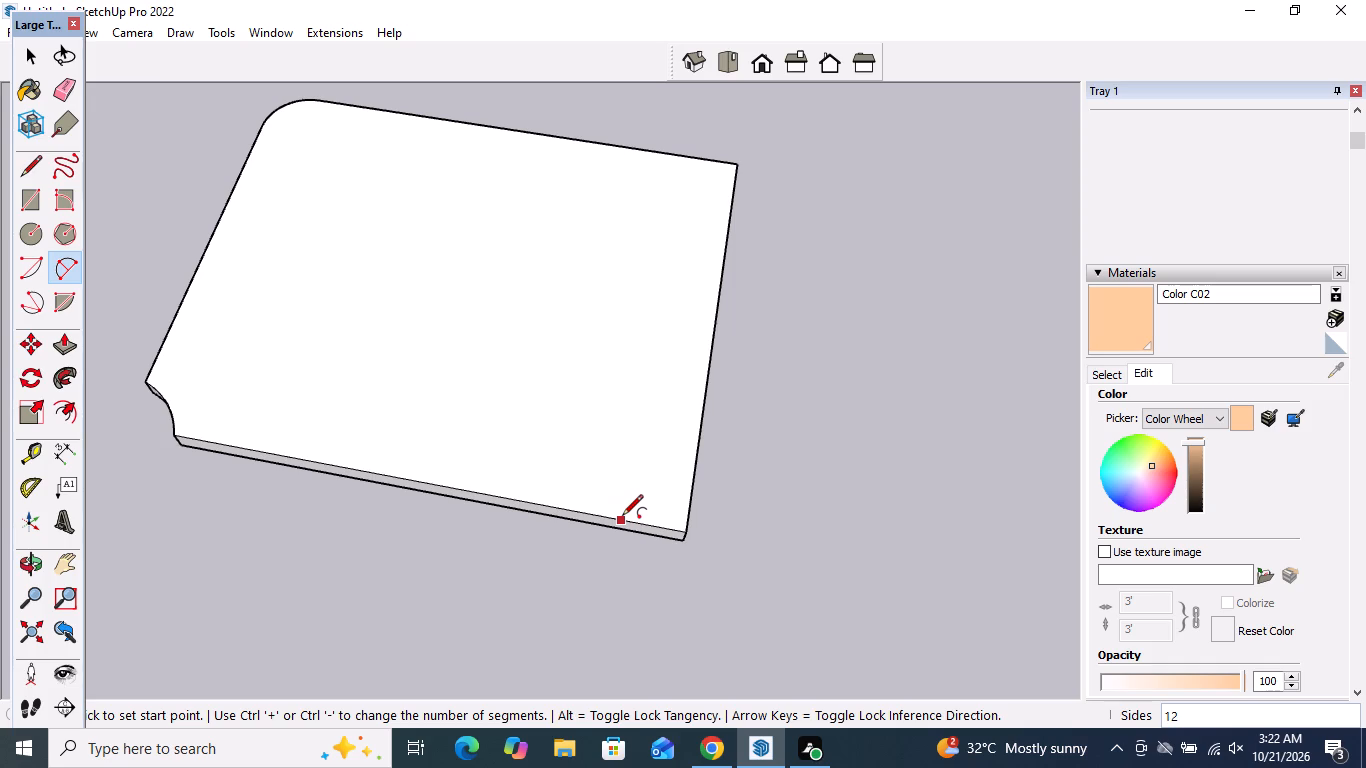
click(622, 517)
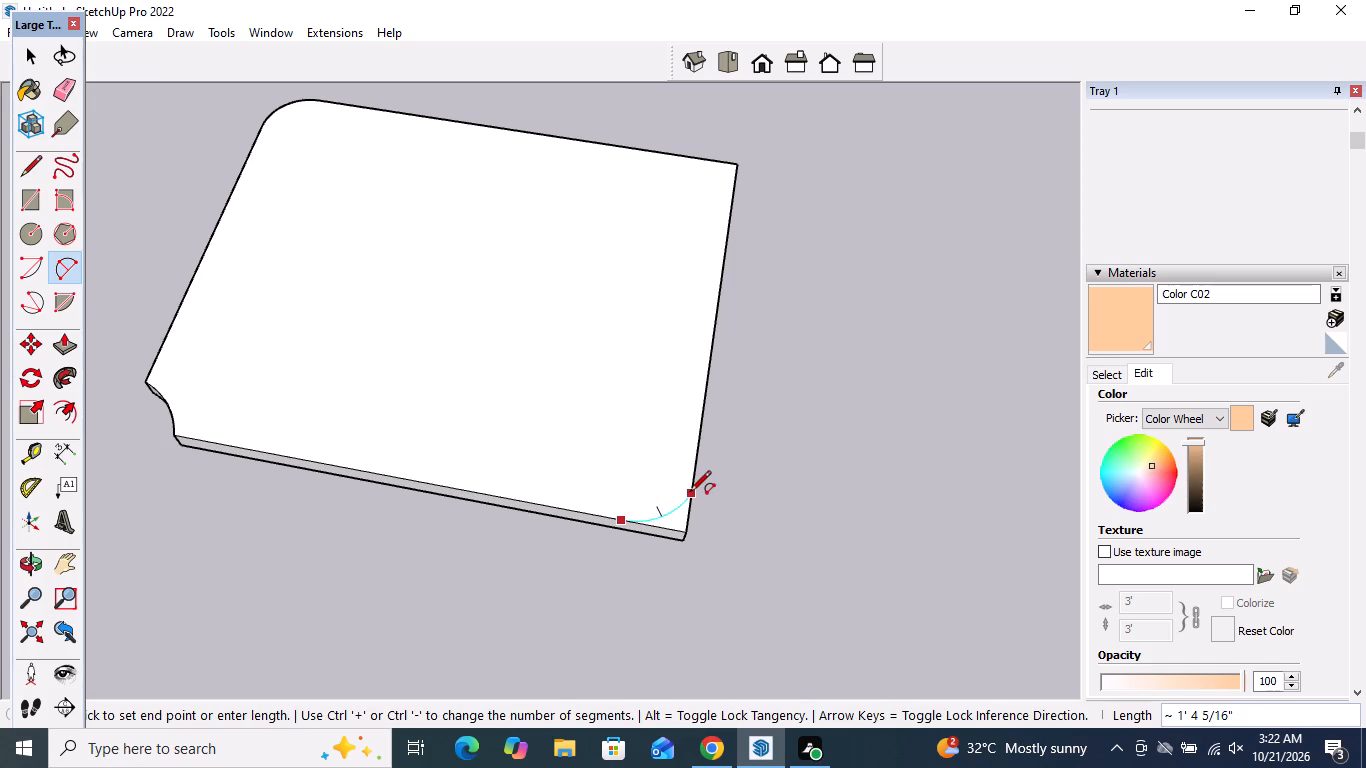
double_click(692, 482)
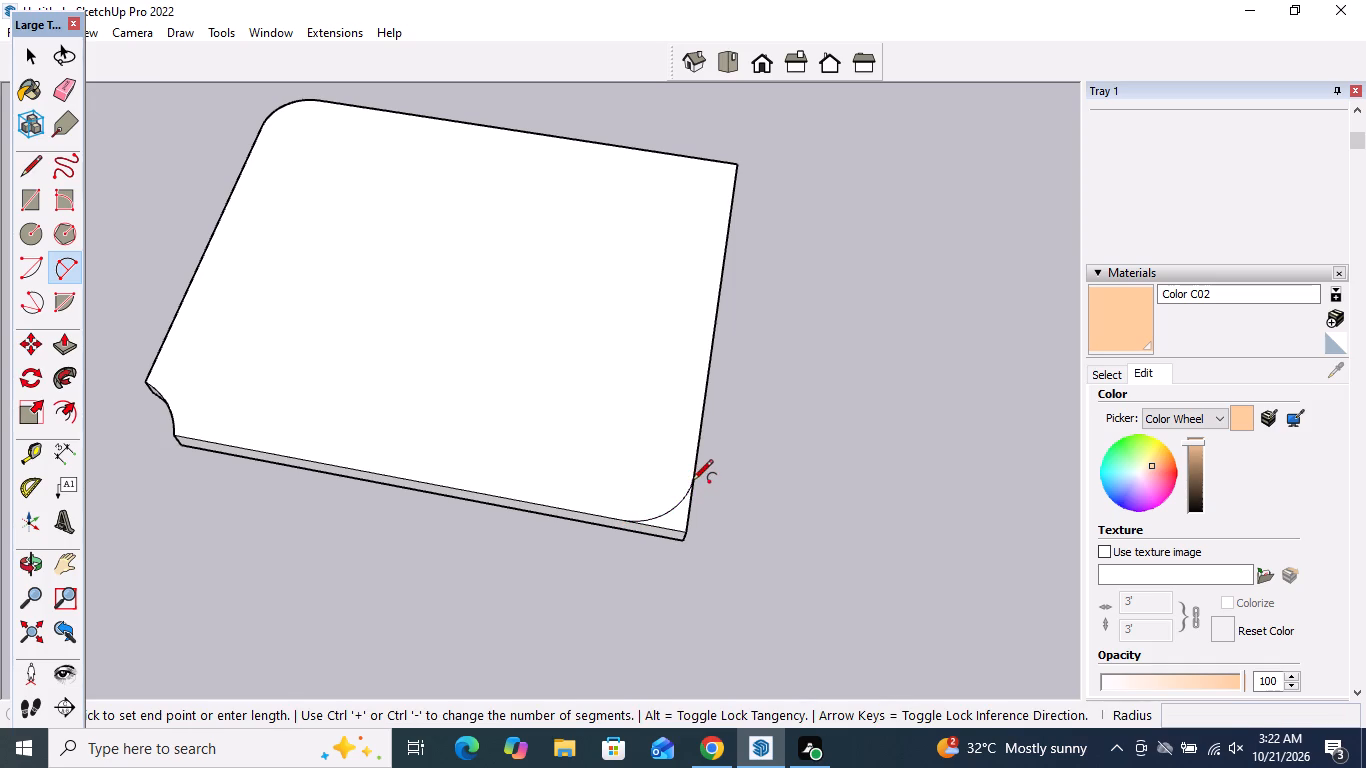
click(67, 358)
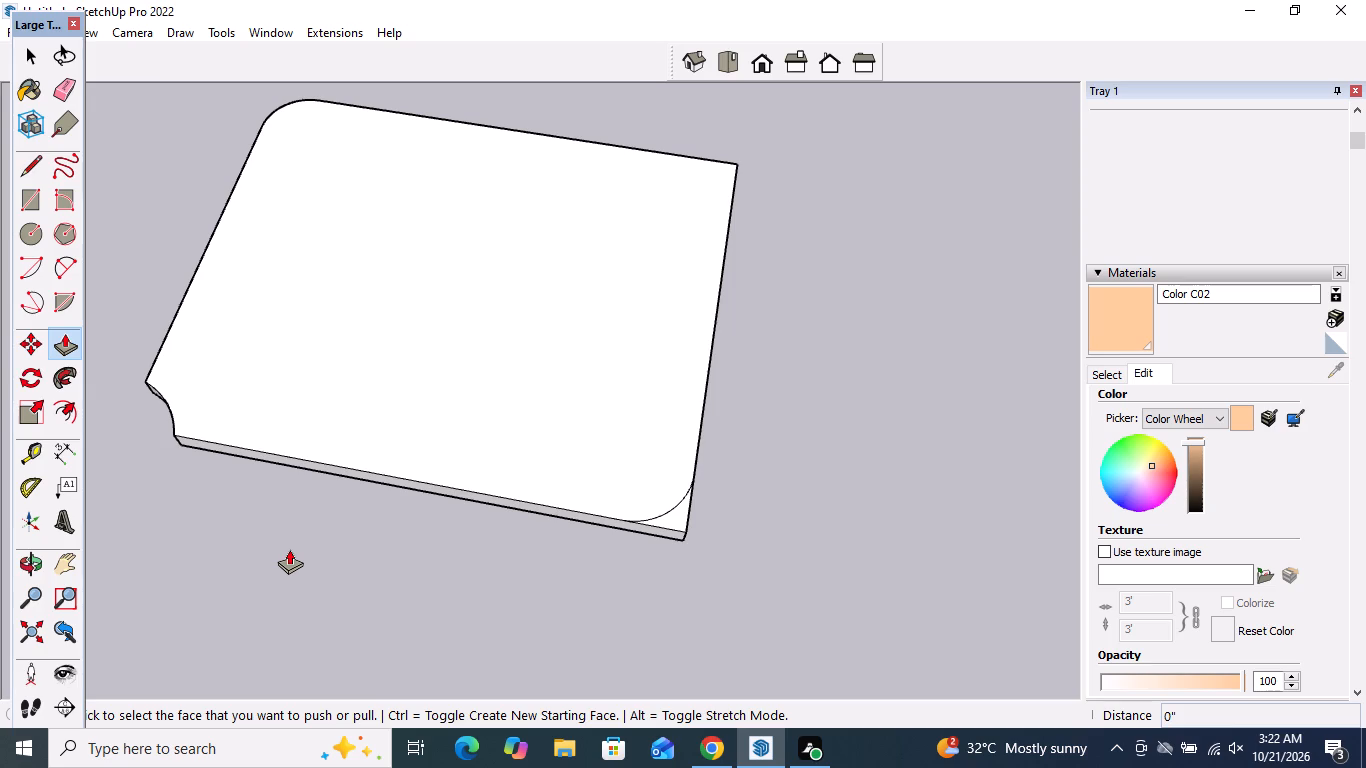
click(676, 513)
click(669, 543)
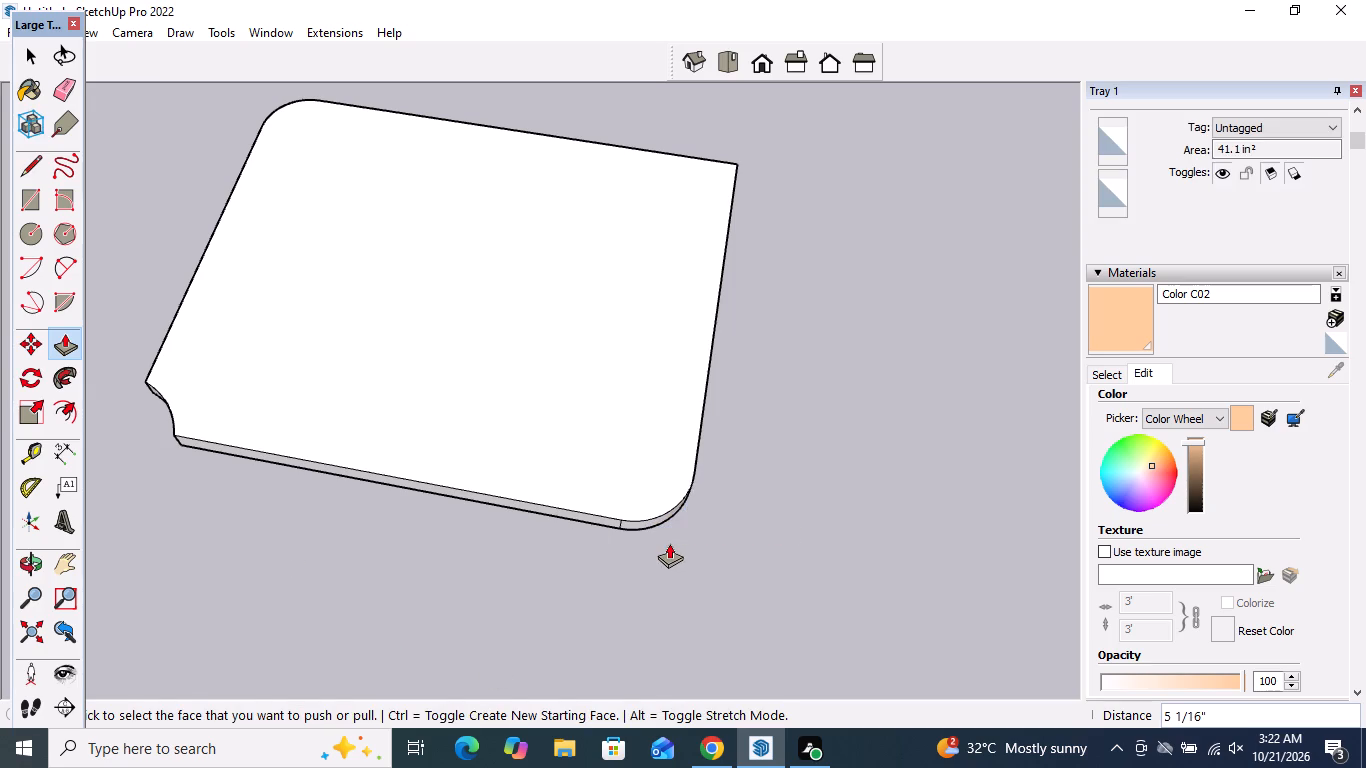
Cut a concave notch into the newly rounded corner along an inward arc with about 9 3/4" bulge between the rounding's endpoints, through the full thickness.
scroll(669, 543, down, 2)
middle_drag(645, 543, 534, 565)
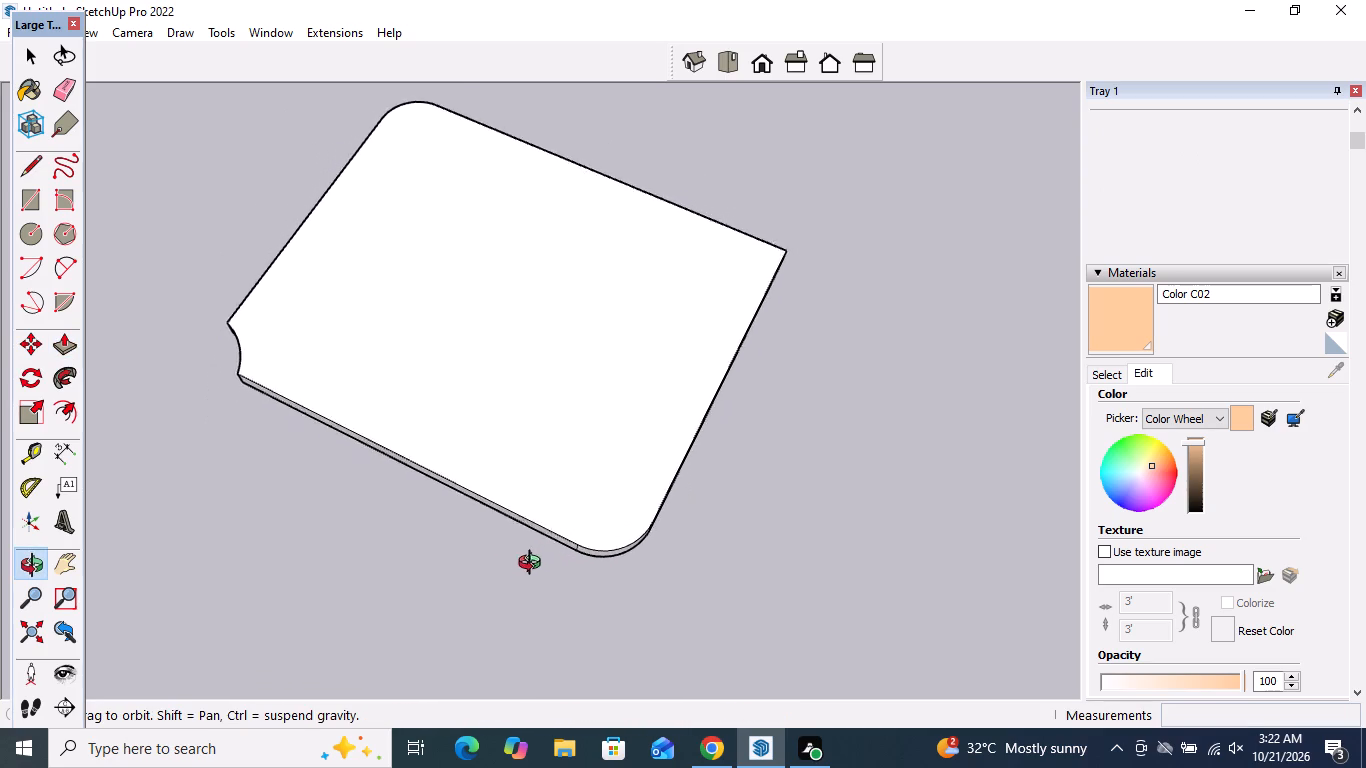
middle_drag(534, 565, 483, 567)
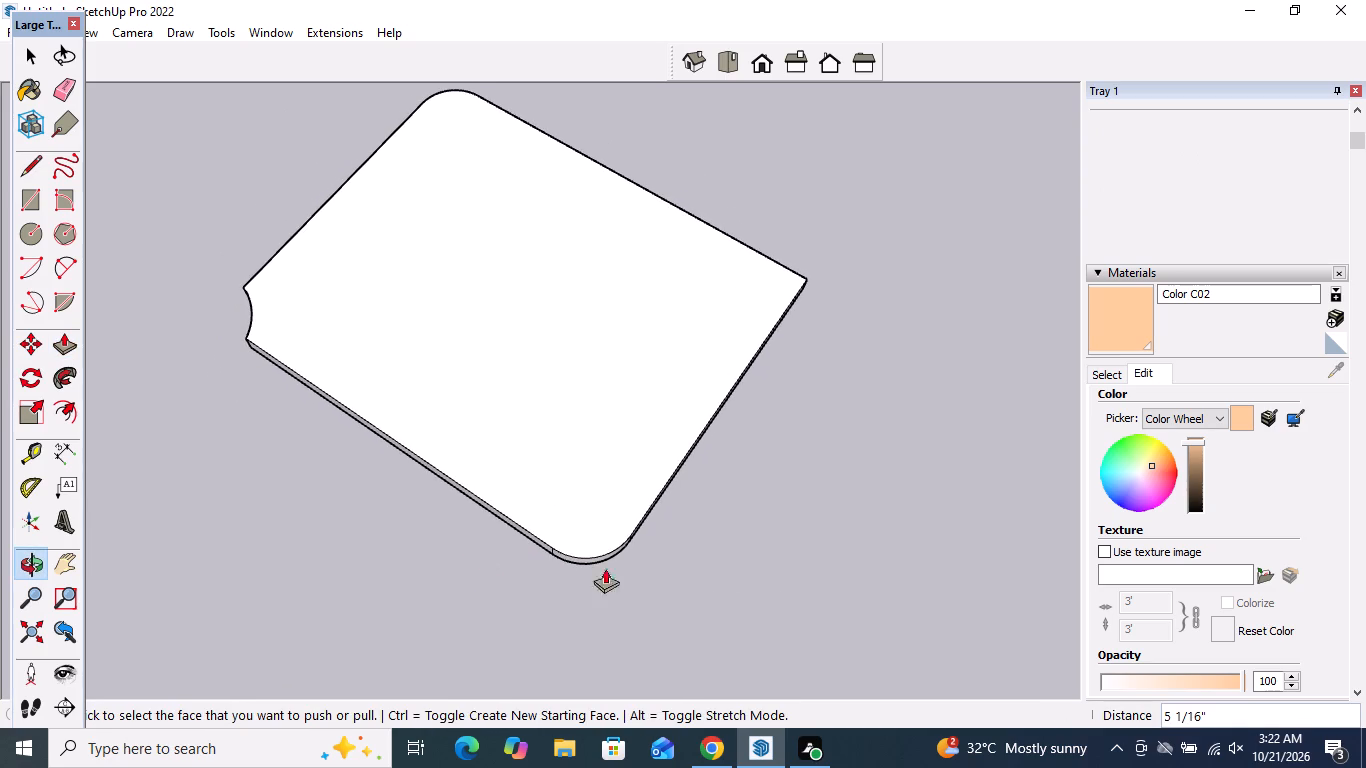
scroll(720, 544, up, 3)
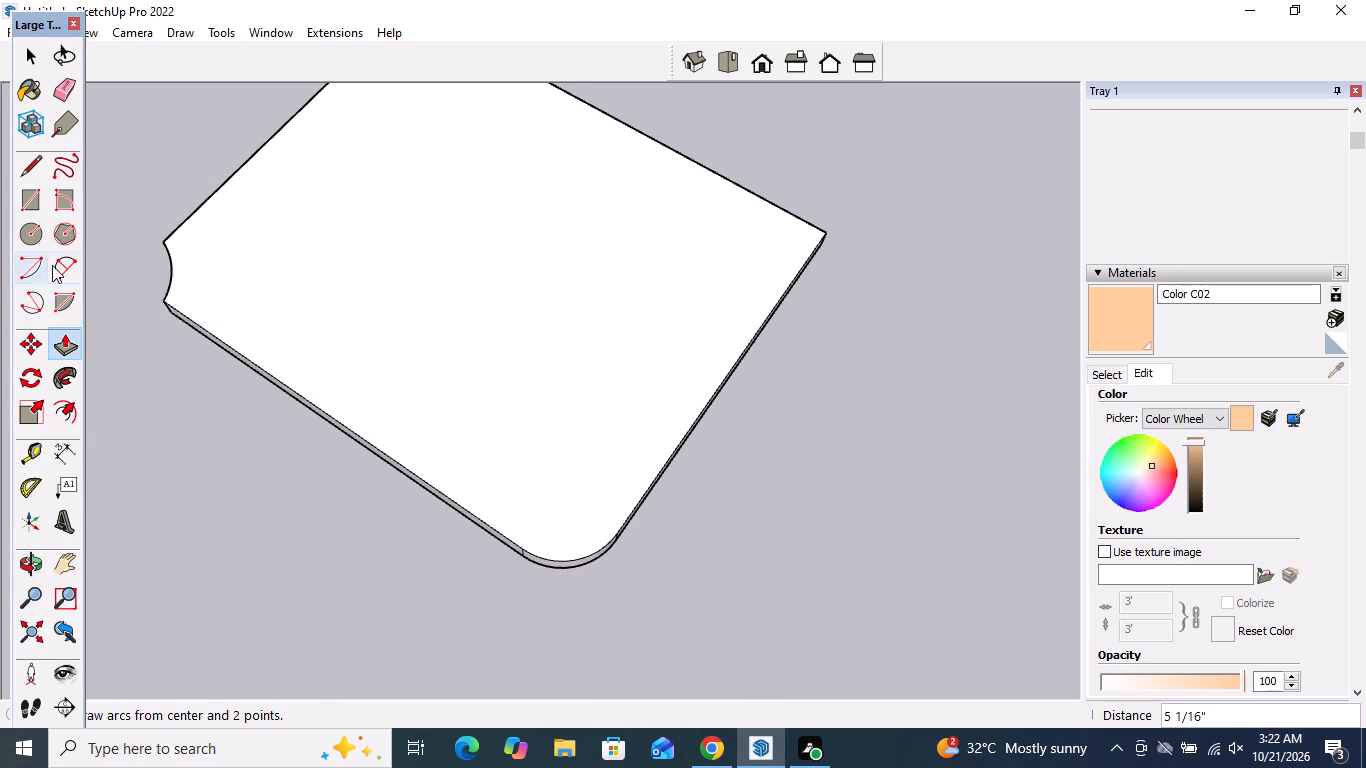
click(52, 265)
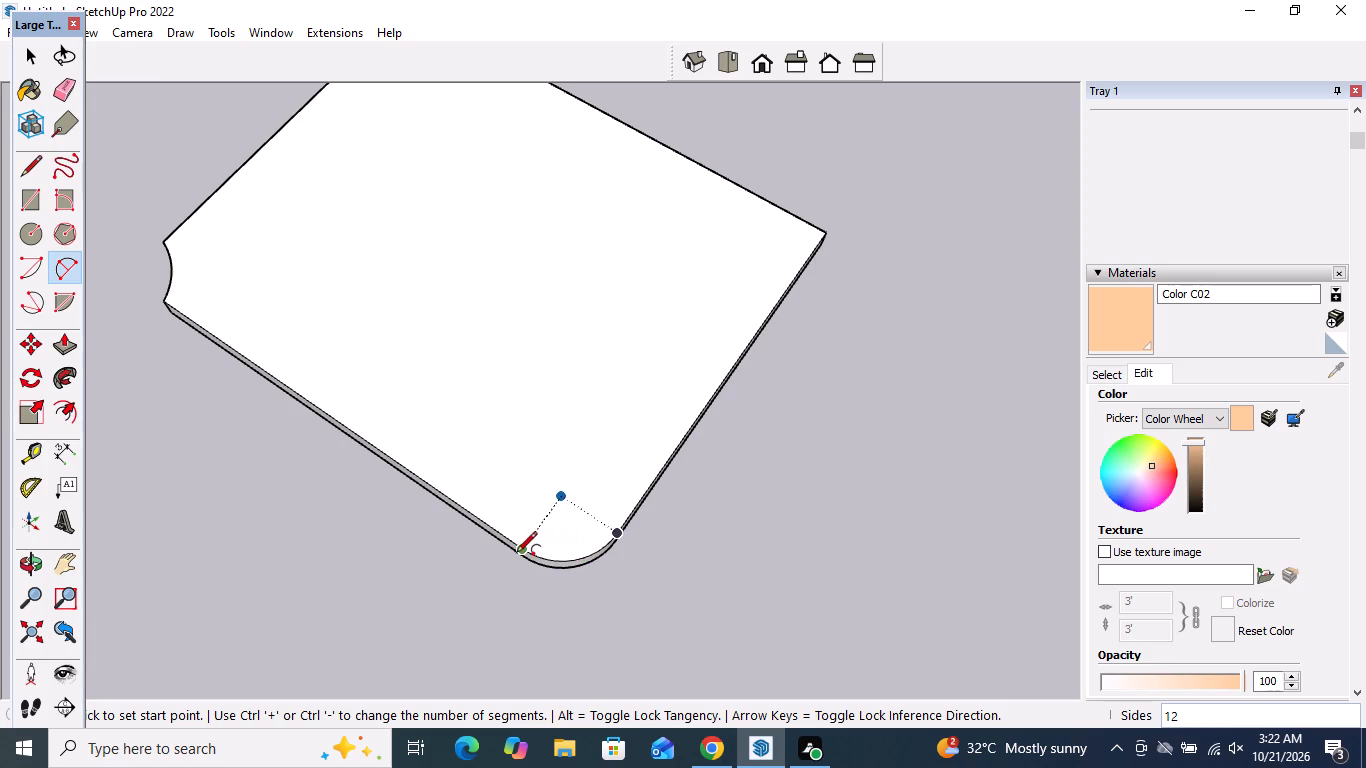
click(515, 553)
click(614, 534)
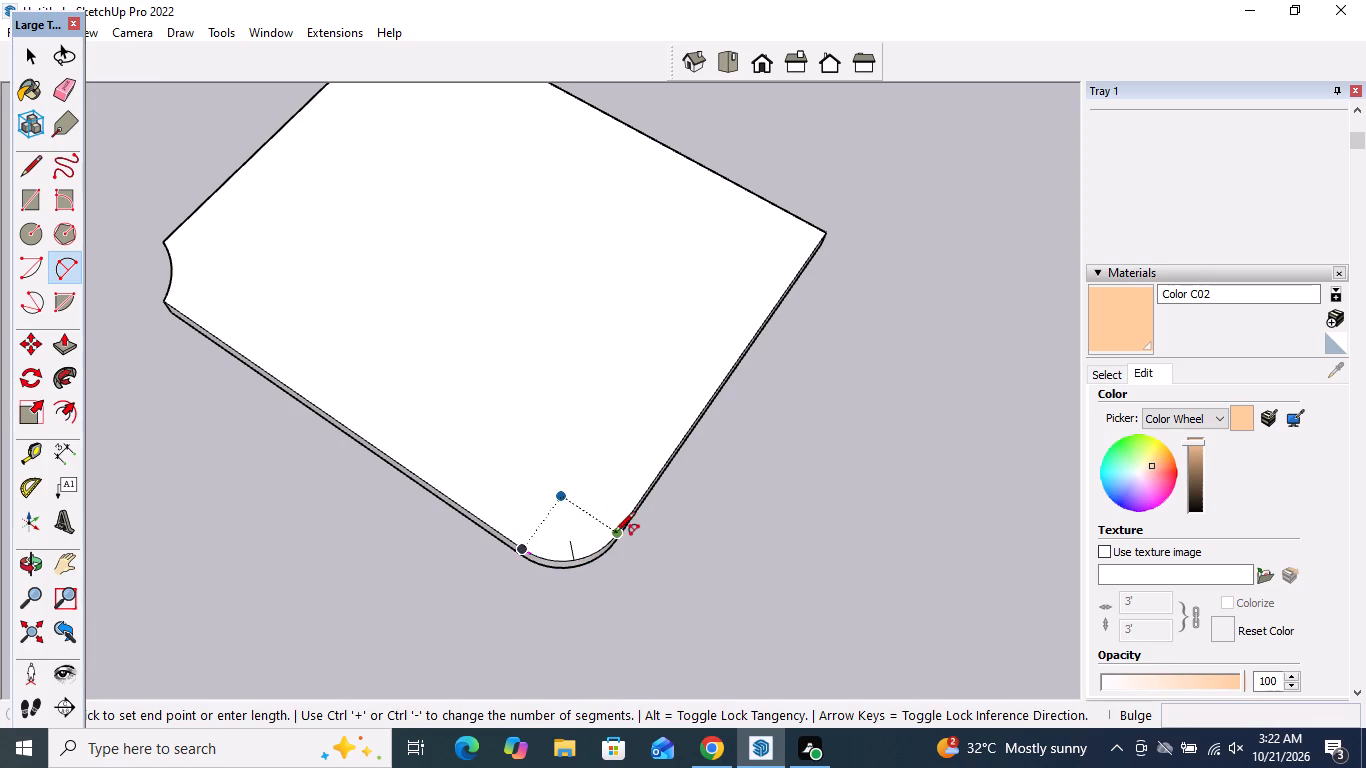
click(559, 512)
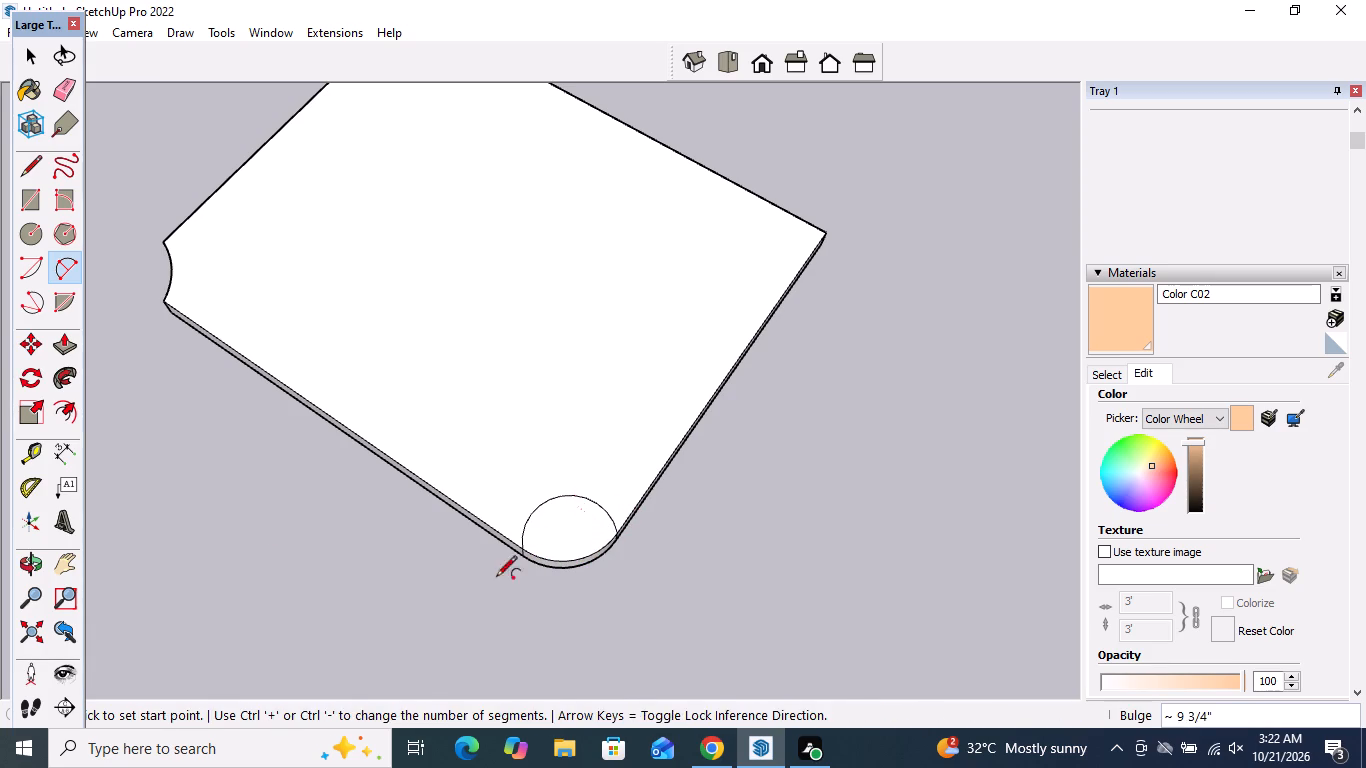
click(78, 357)
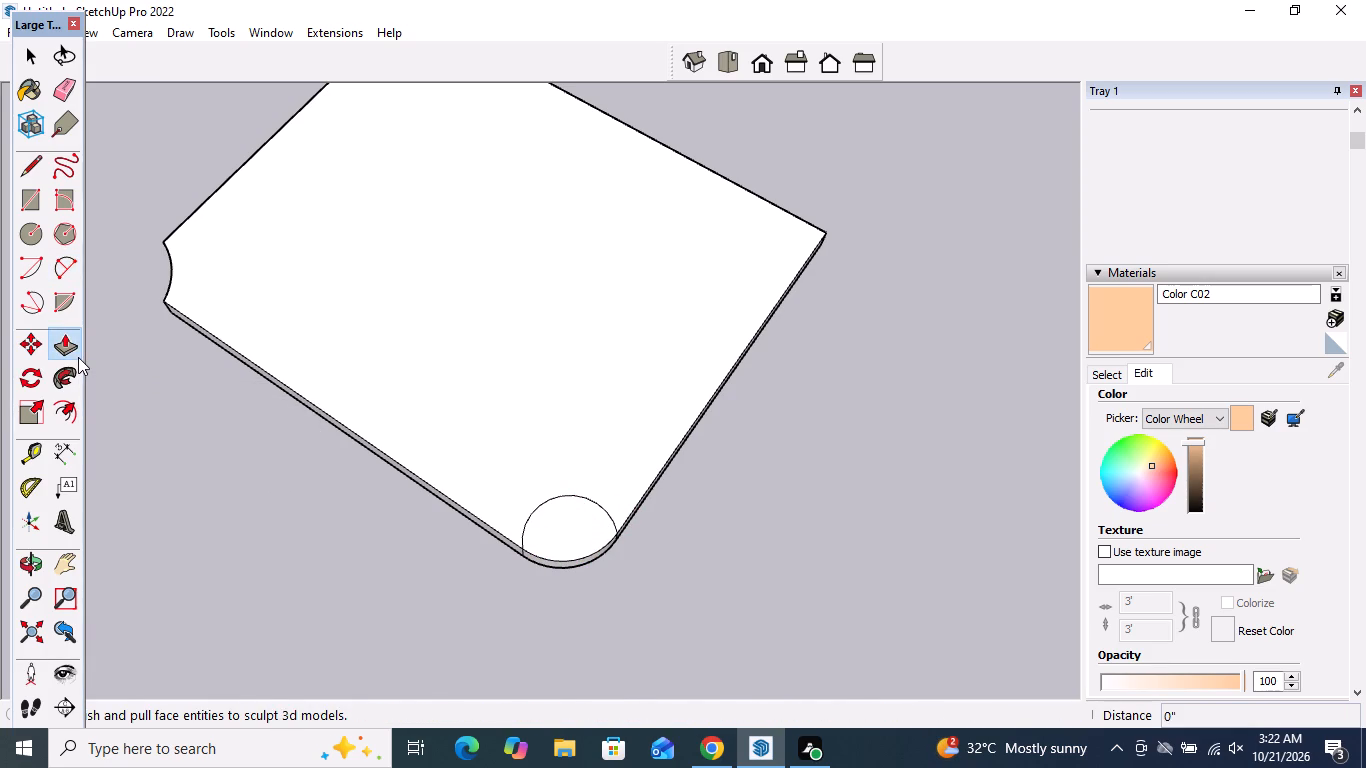
click(575, 520)
click(563, 560)
Cut a smaller scallop with about 4 1/4" bulge where the new notch meets the edge toward the other concave corner, through the full thickness.
middle_drag(562, 560, 518, 449)
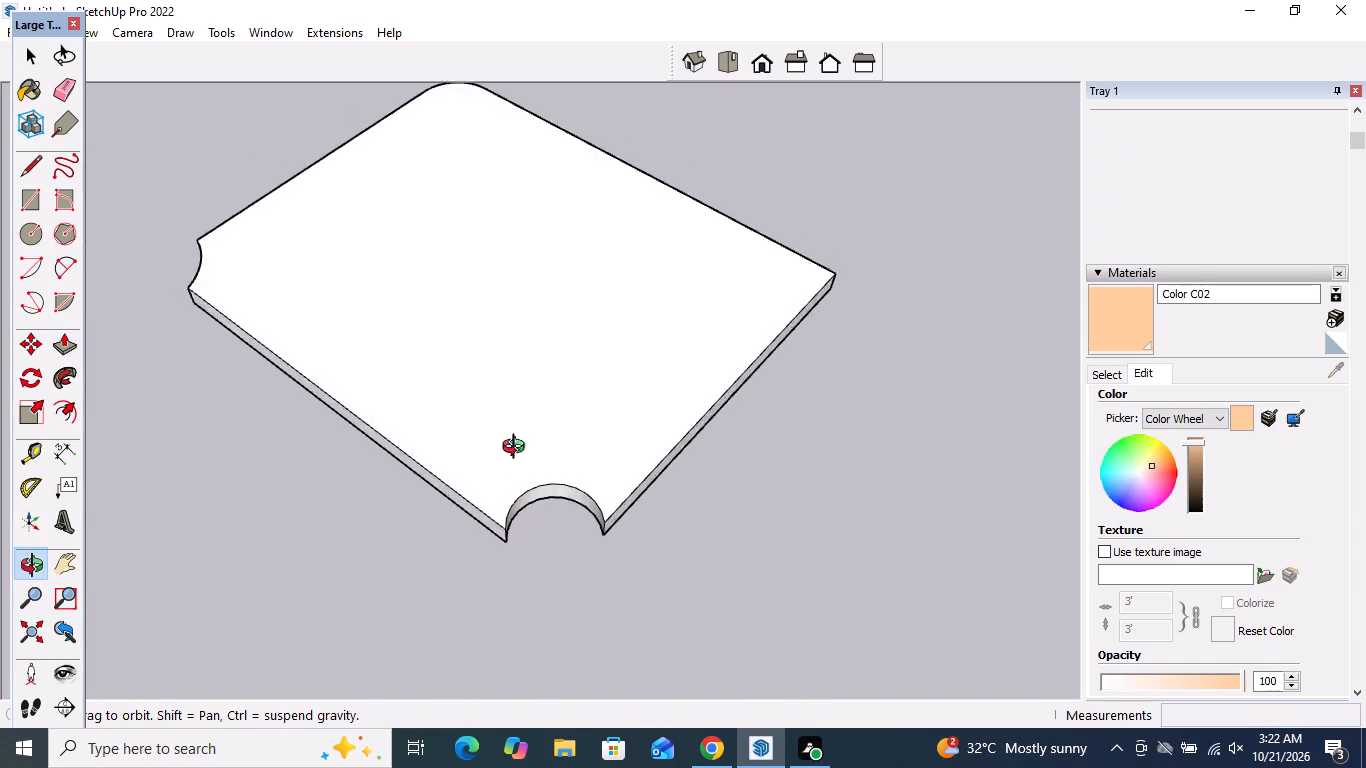
middle_drag(518, 449, 533, 589)
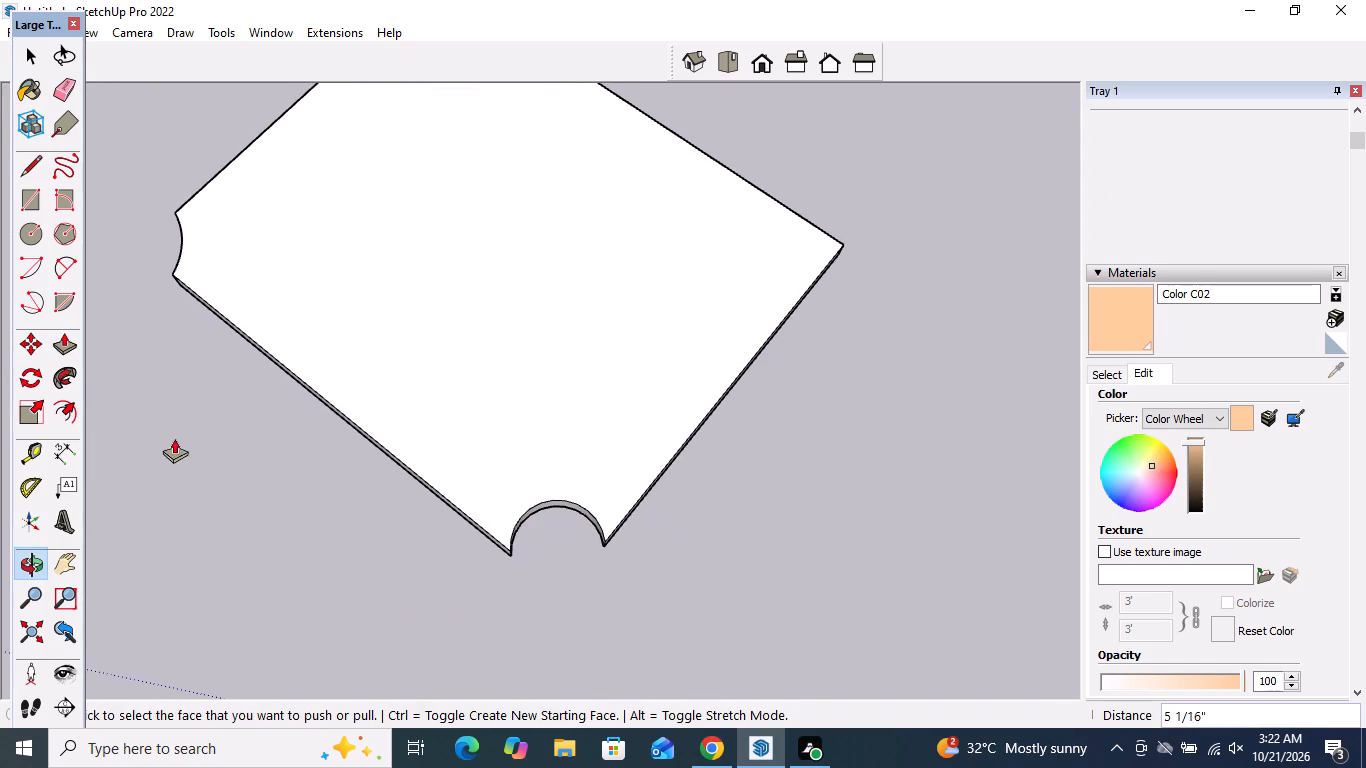
click(76, 278)
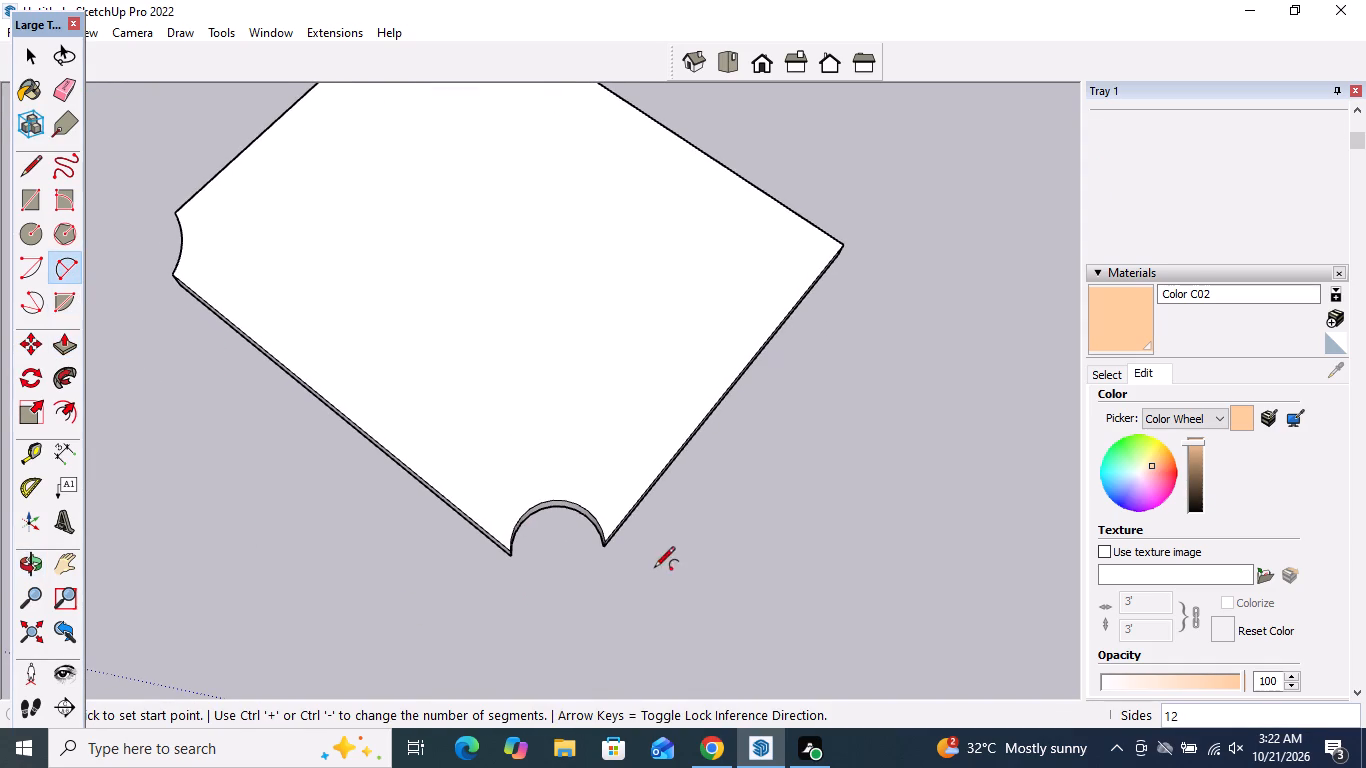
click(482, 526)
click(523, 511)
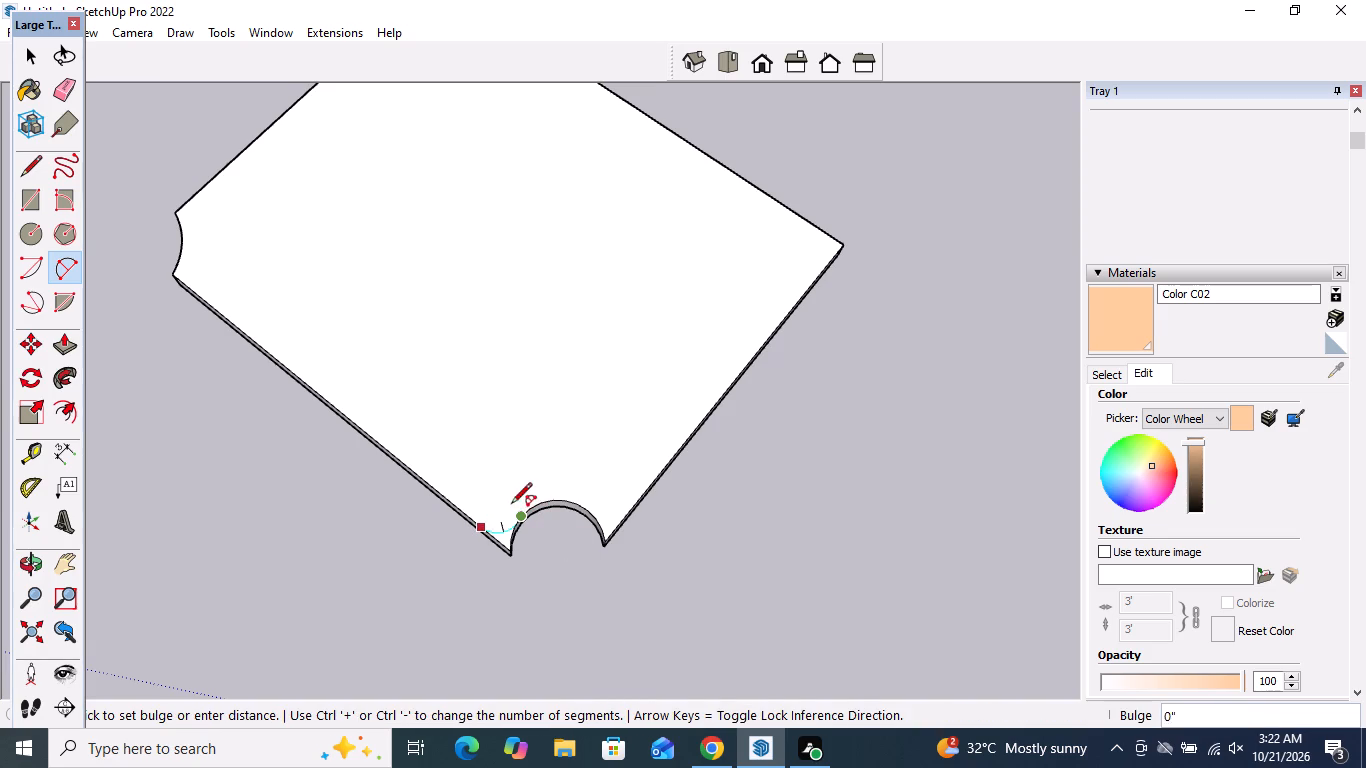
click(484, 492)
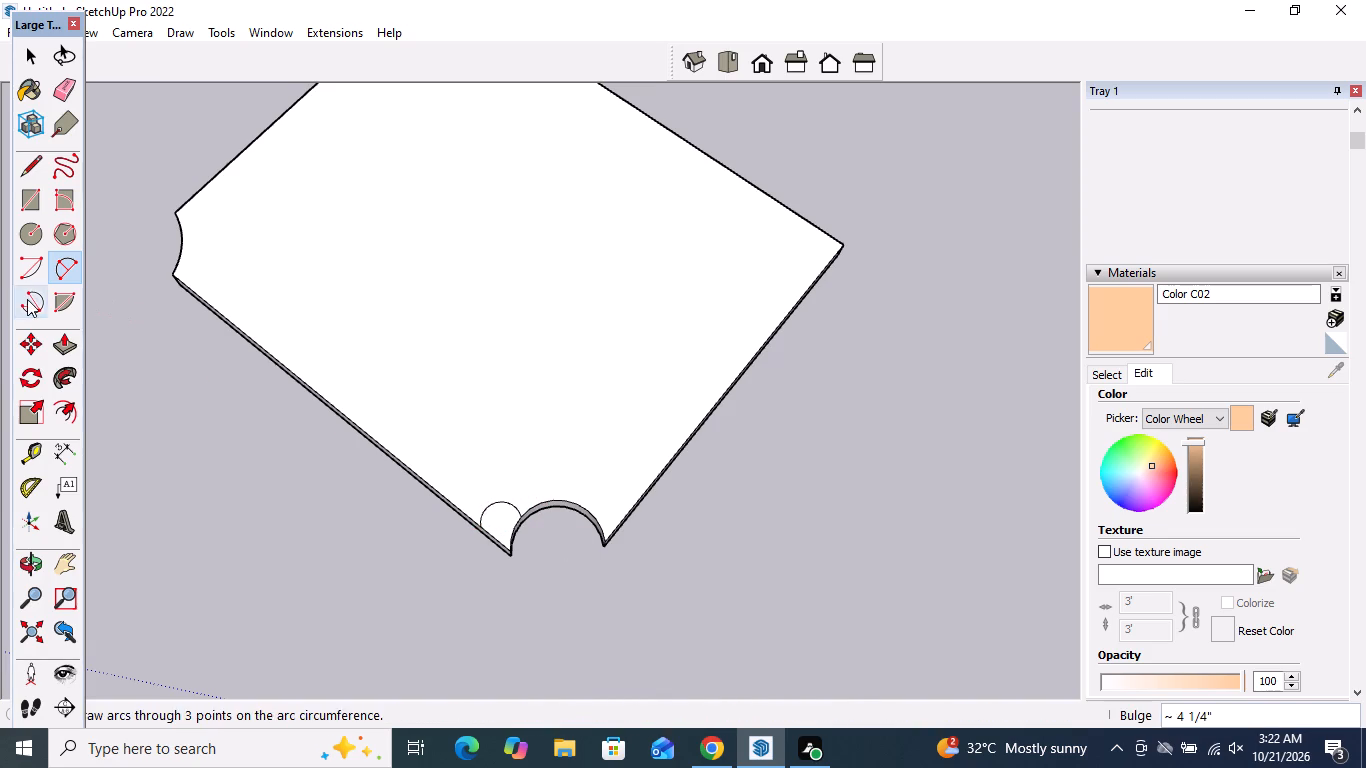
click(55, 357)
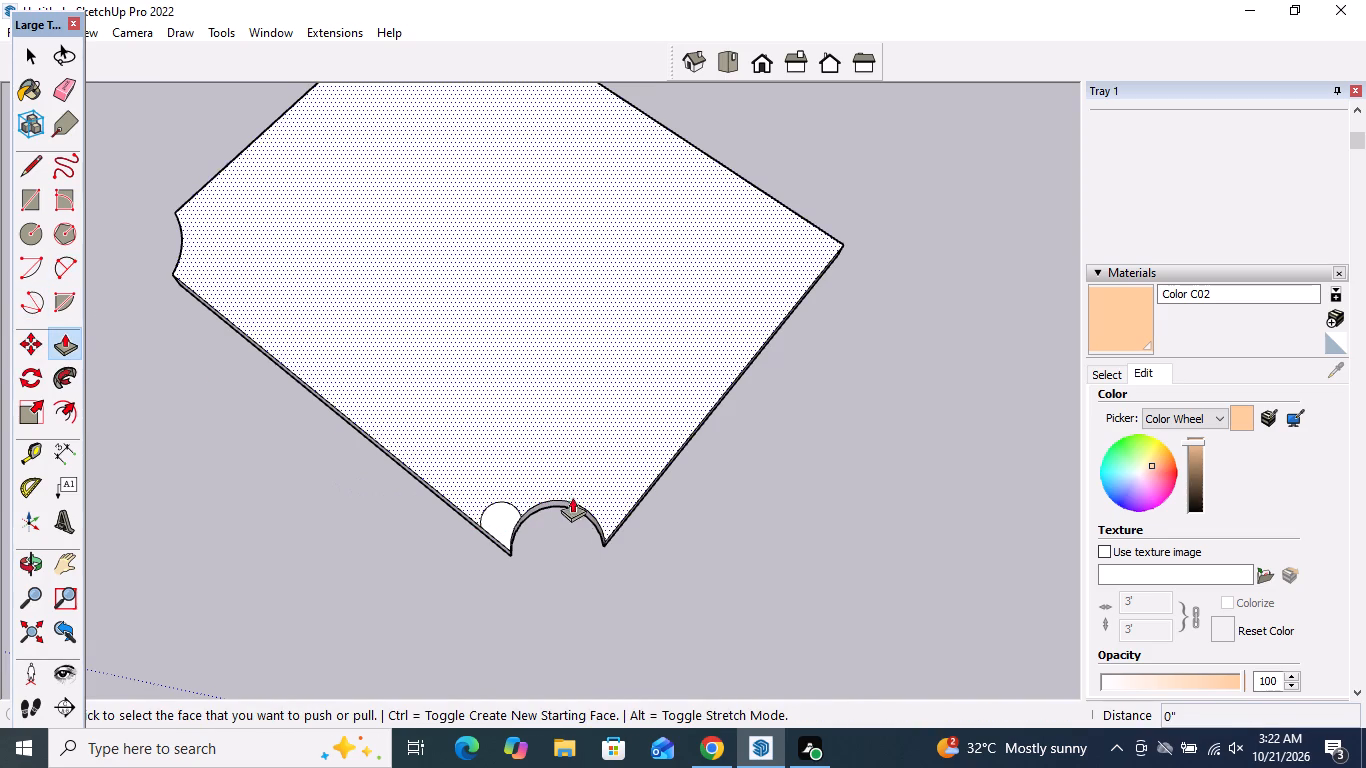
click(503, 512)
click(501, 558)
Cut a small scallop of about 2 3/4" radius where the large notch meets the edge toward the remaining square corner, through the full thickness.
middle_drag(501, 559, 511, 496)
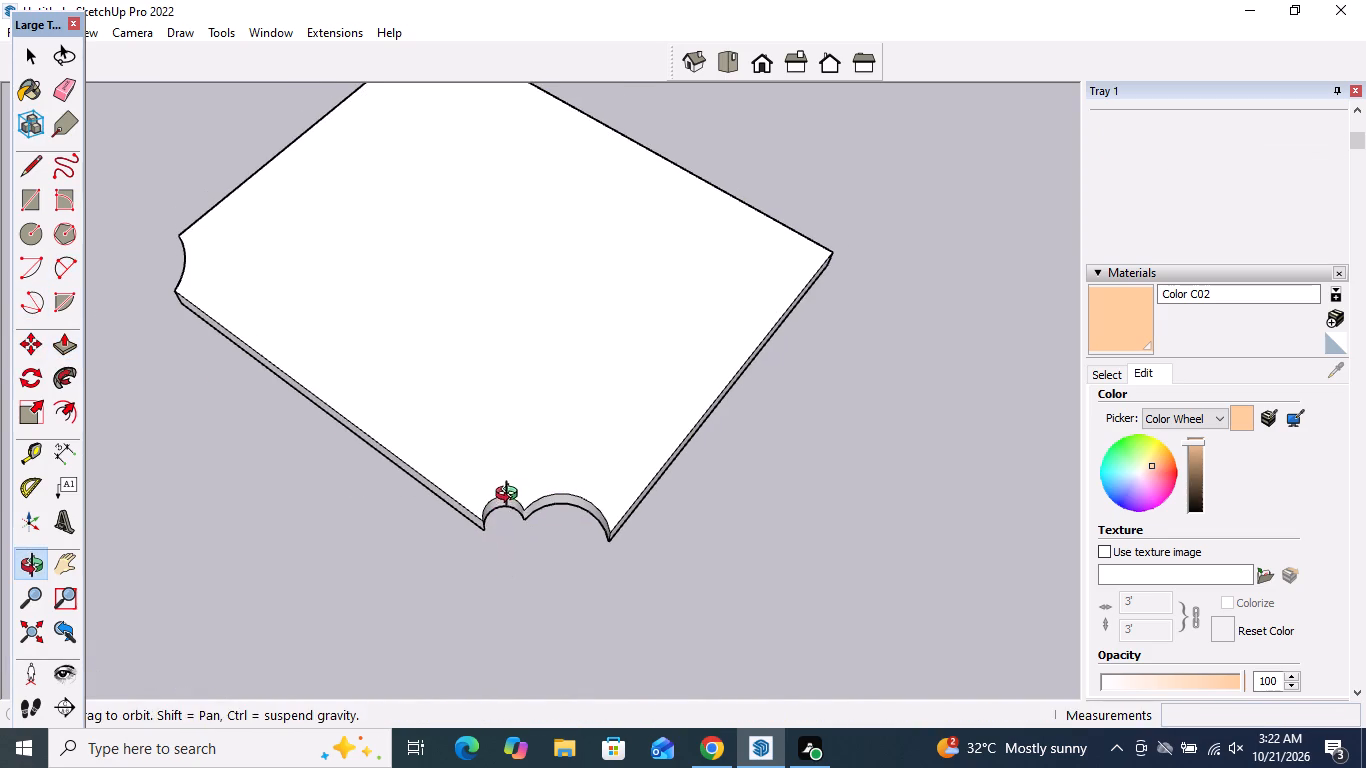
middle_drag(511, 496, 513, 493)
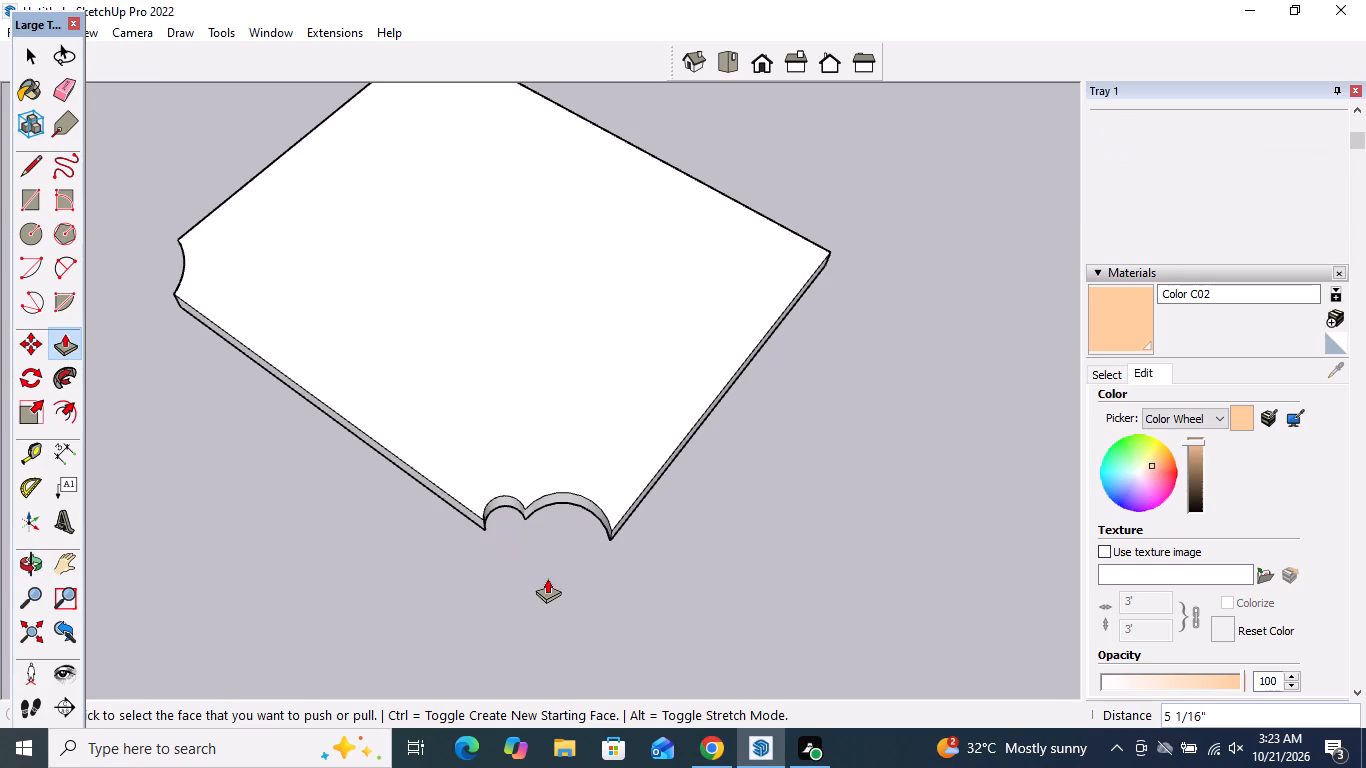
scroll(547, 578, down, 5)
scroll(547, 578, up, 5)
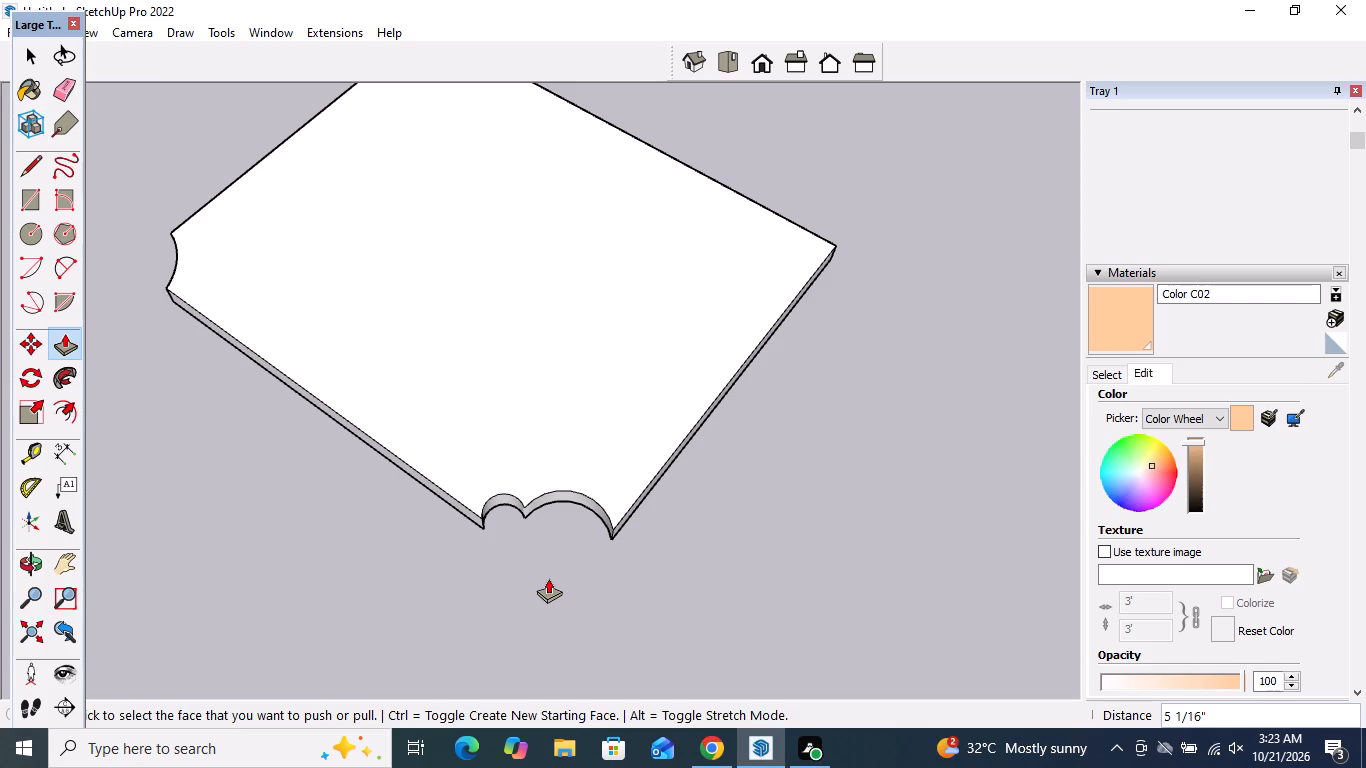
scroll(548, 578, down, 3)
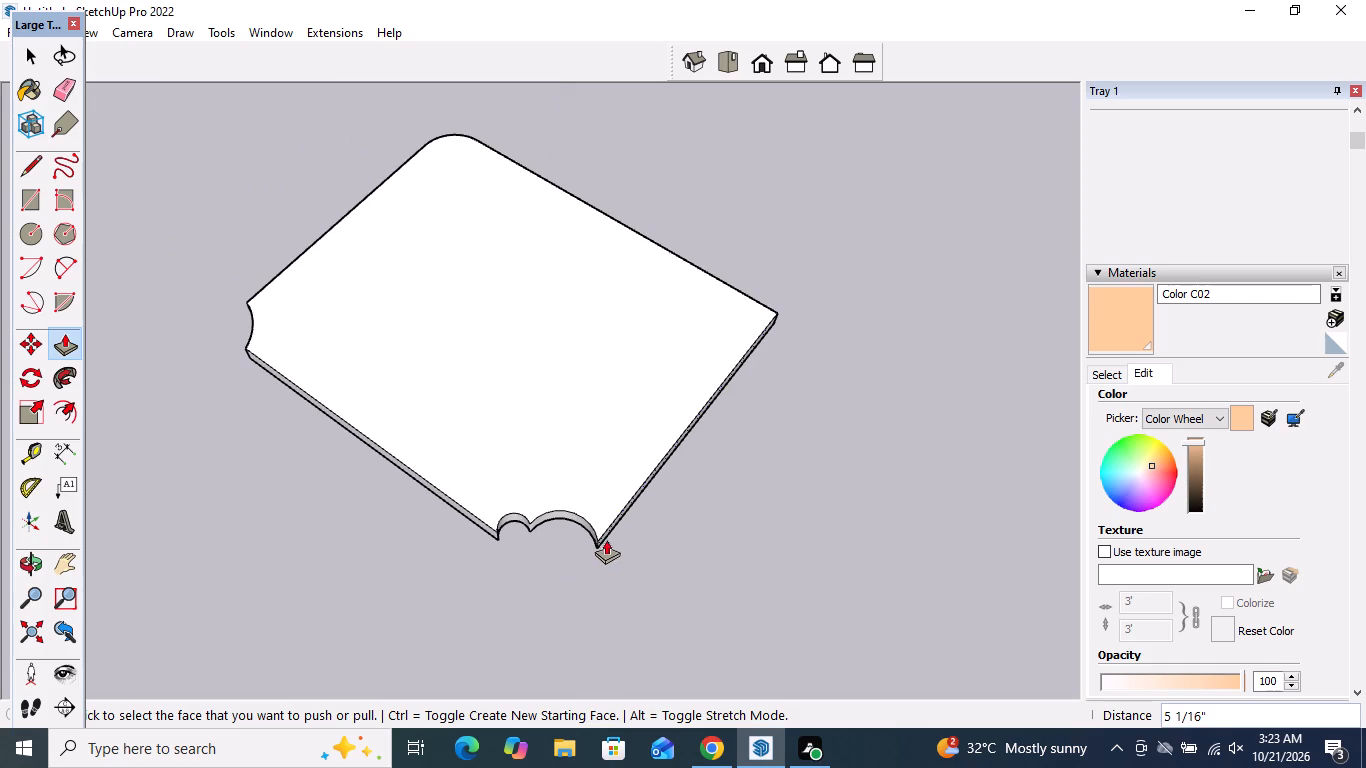
middle_drag(606, 538, 491, 628)
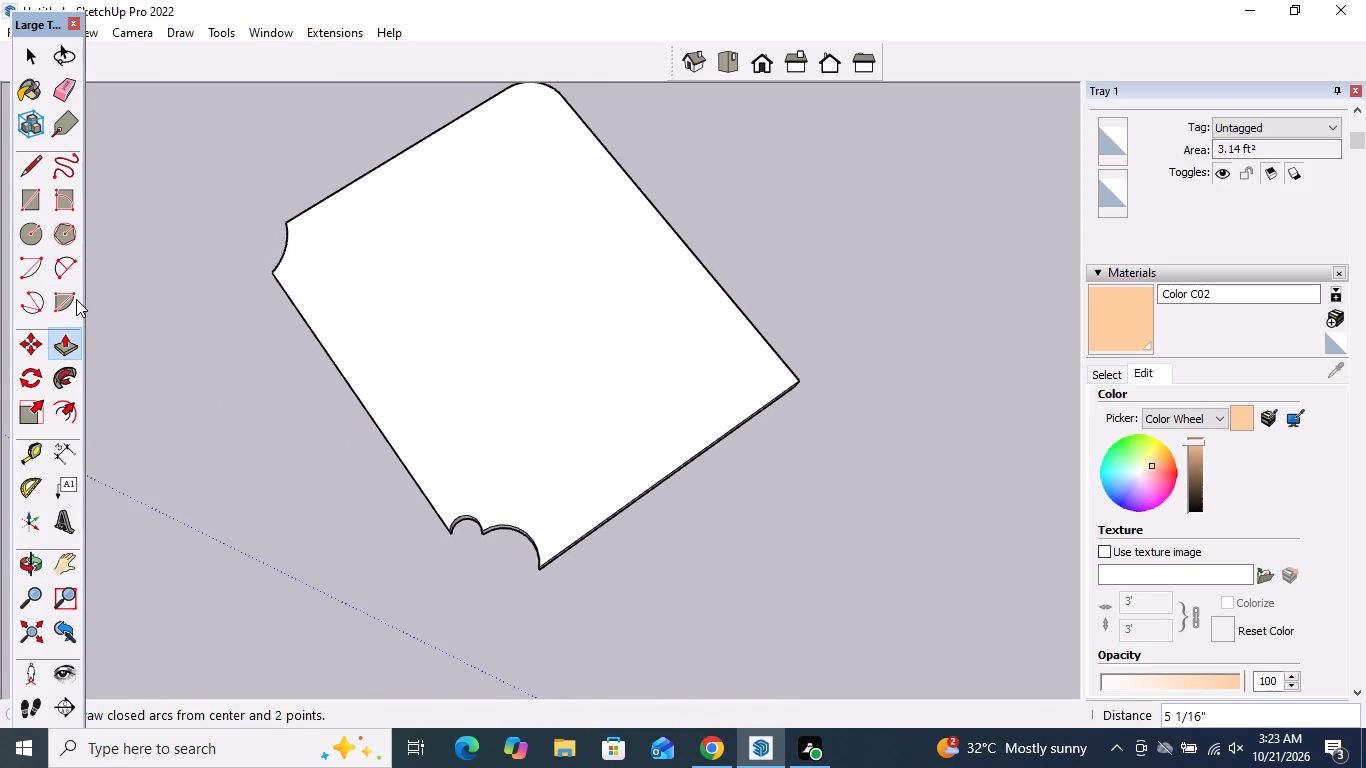
click(61, 265)
scroll(407, 445, up, 3)
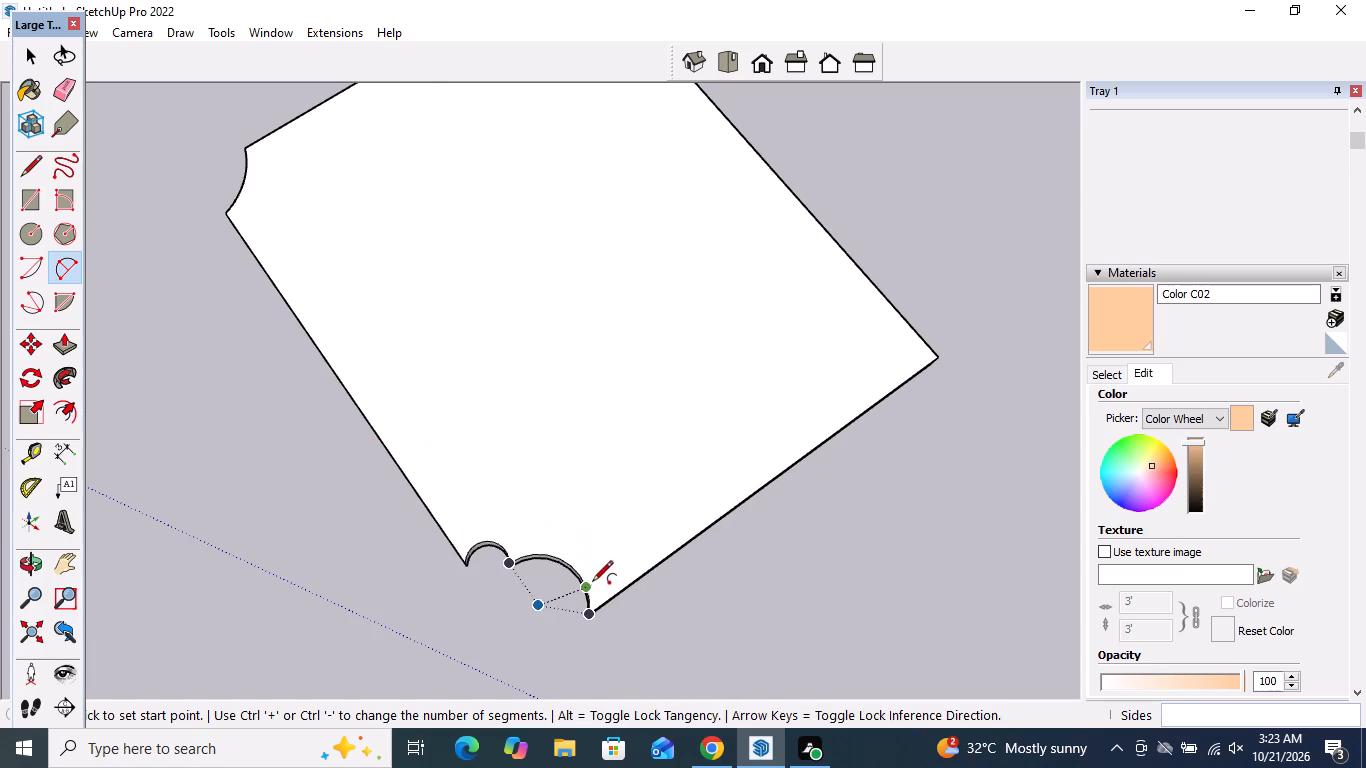
click(592, 588)
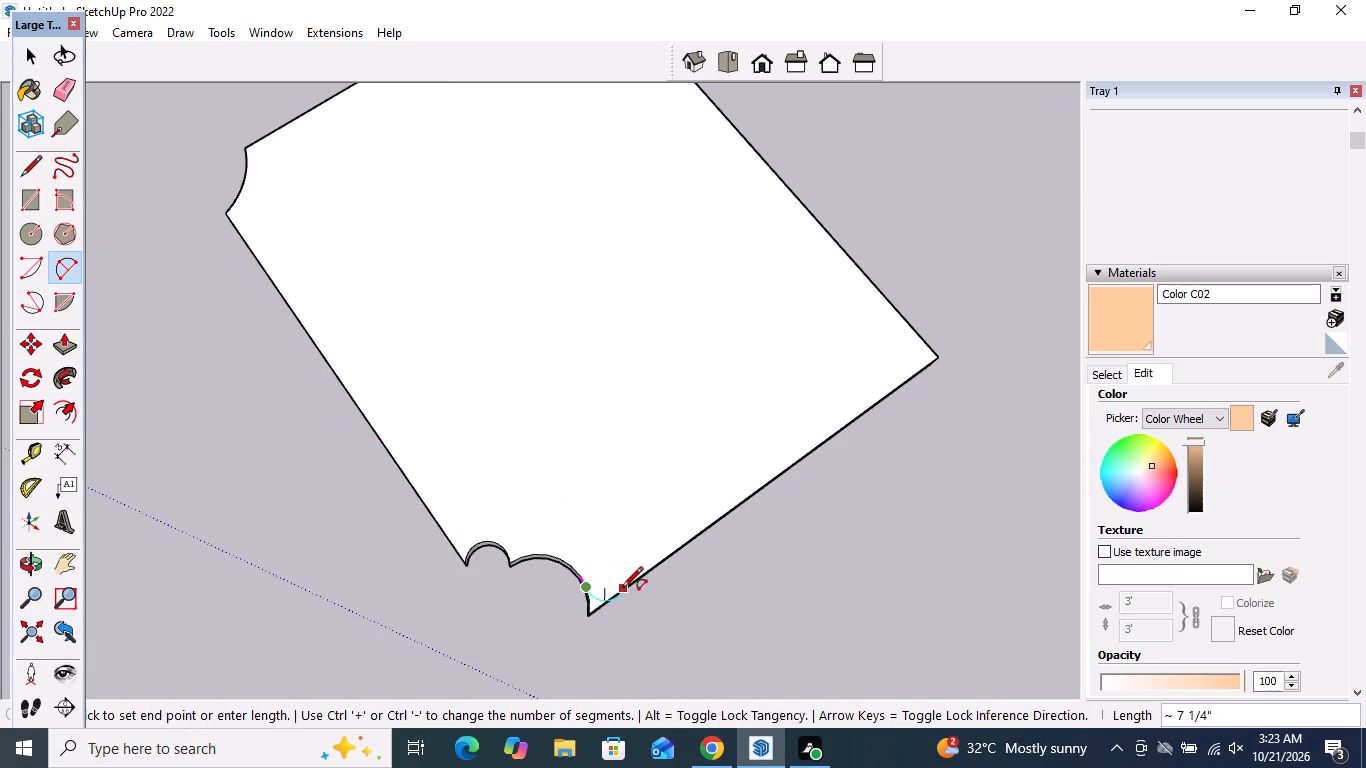
click(613, 598)
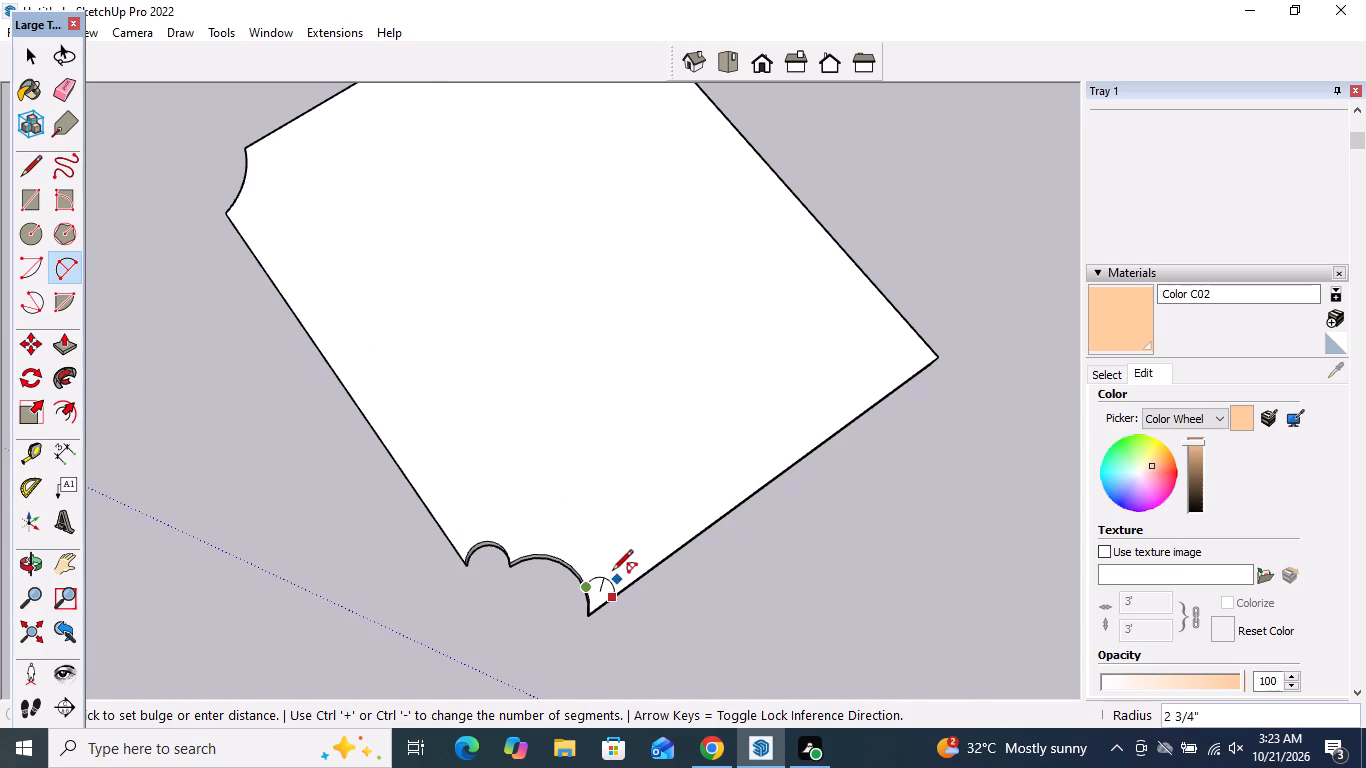
click(612, 572)
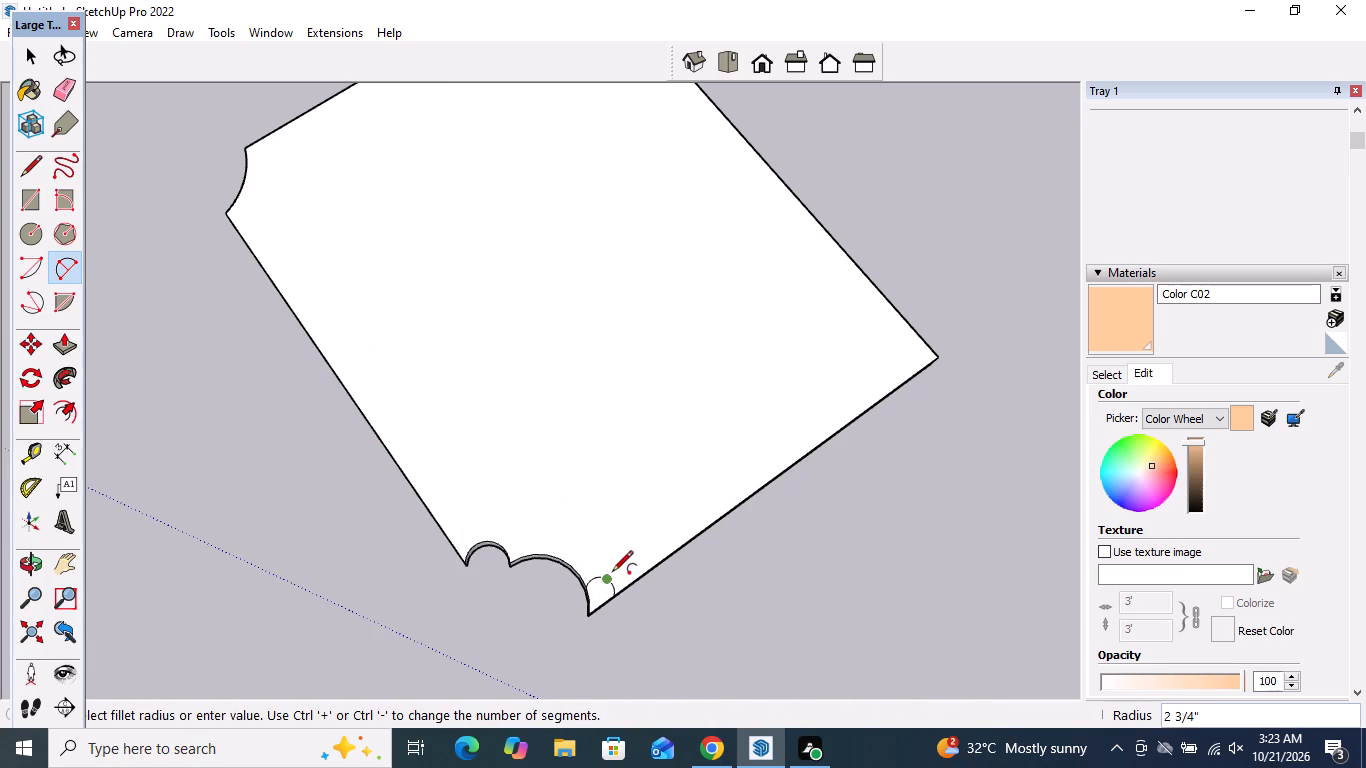
click(61, 348)
scroll(616, 648, up, 2)
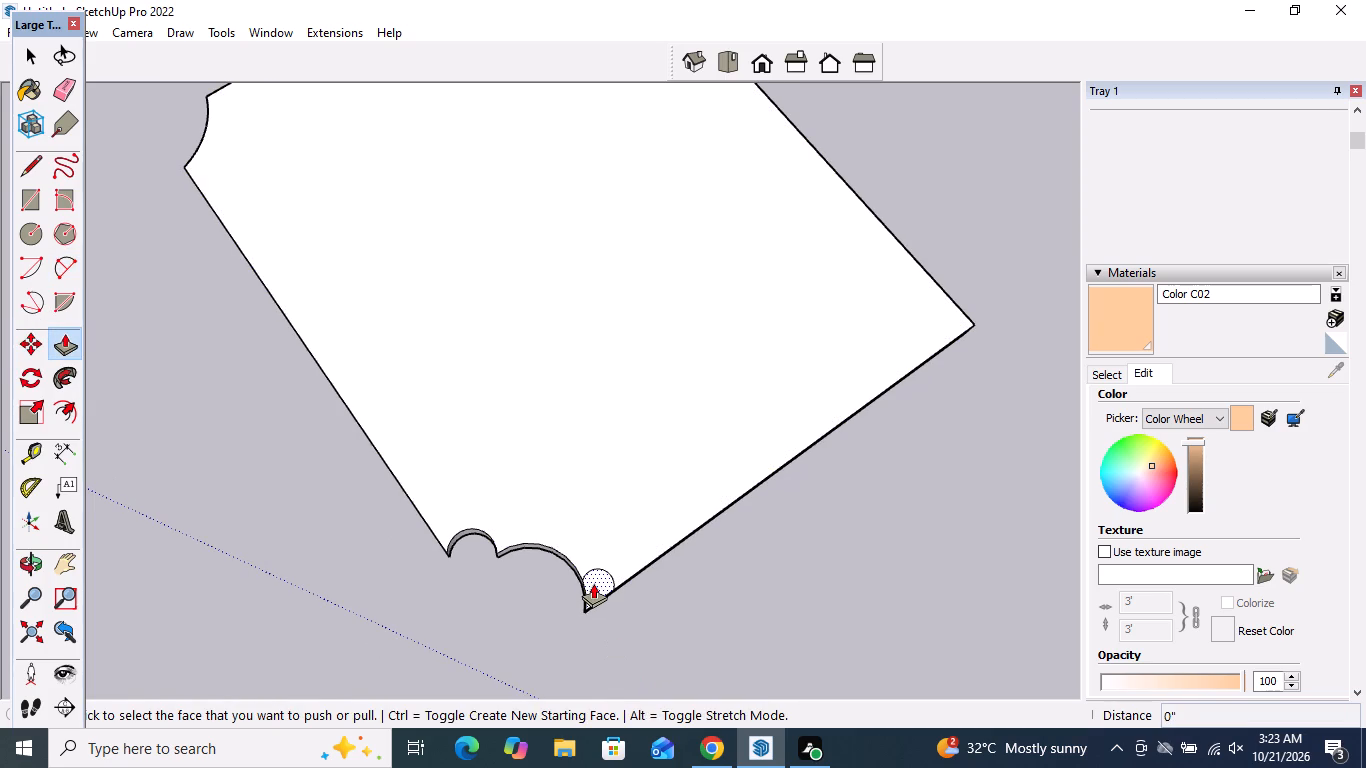
click(593, 583)
click(597, 621)
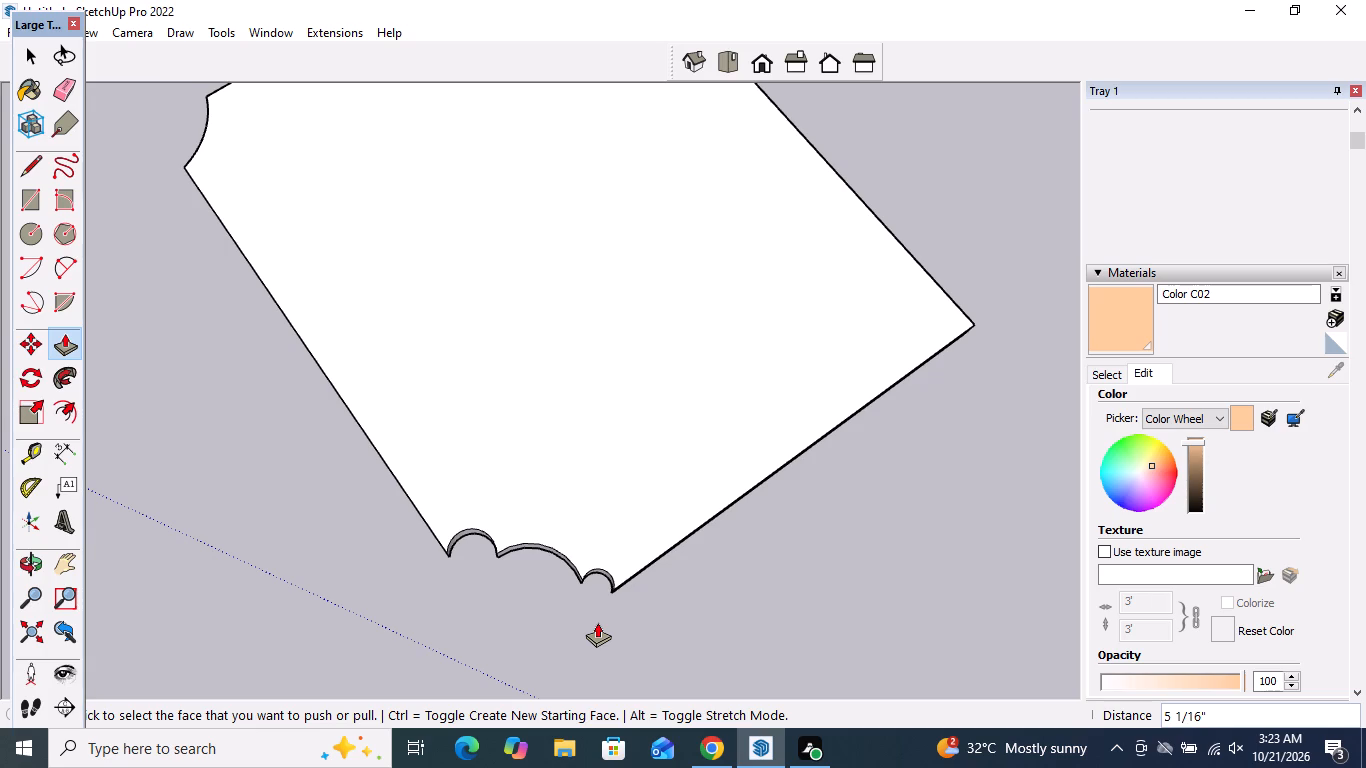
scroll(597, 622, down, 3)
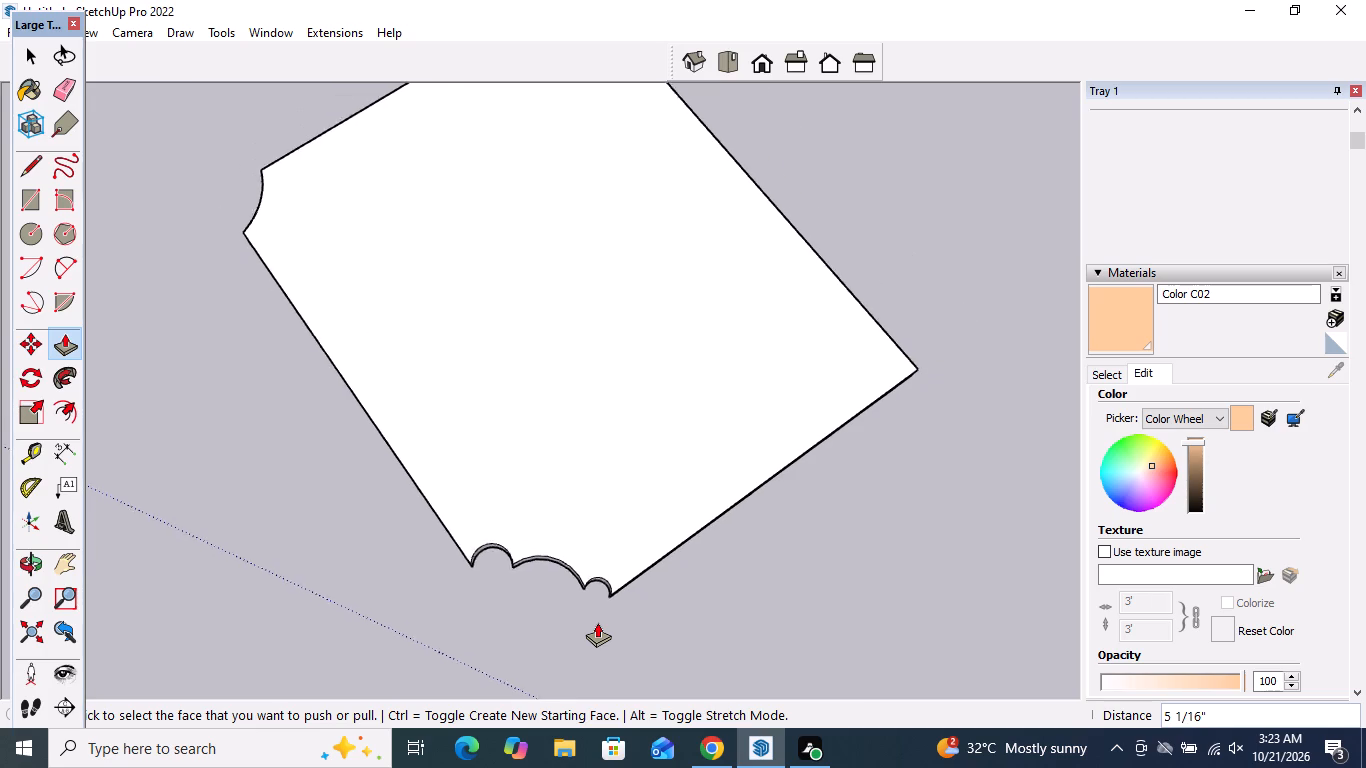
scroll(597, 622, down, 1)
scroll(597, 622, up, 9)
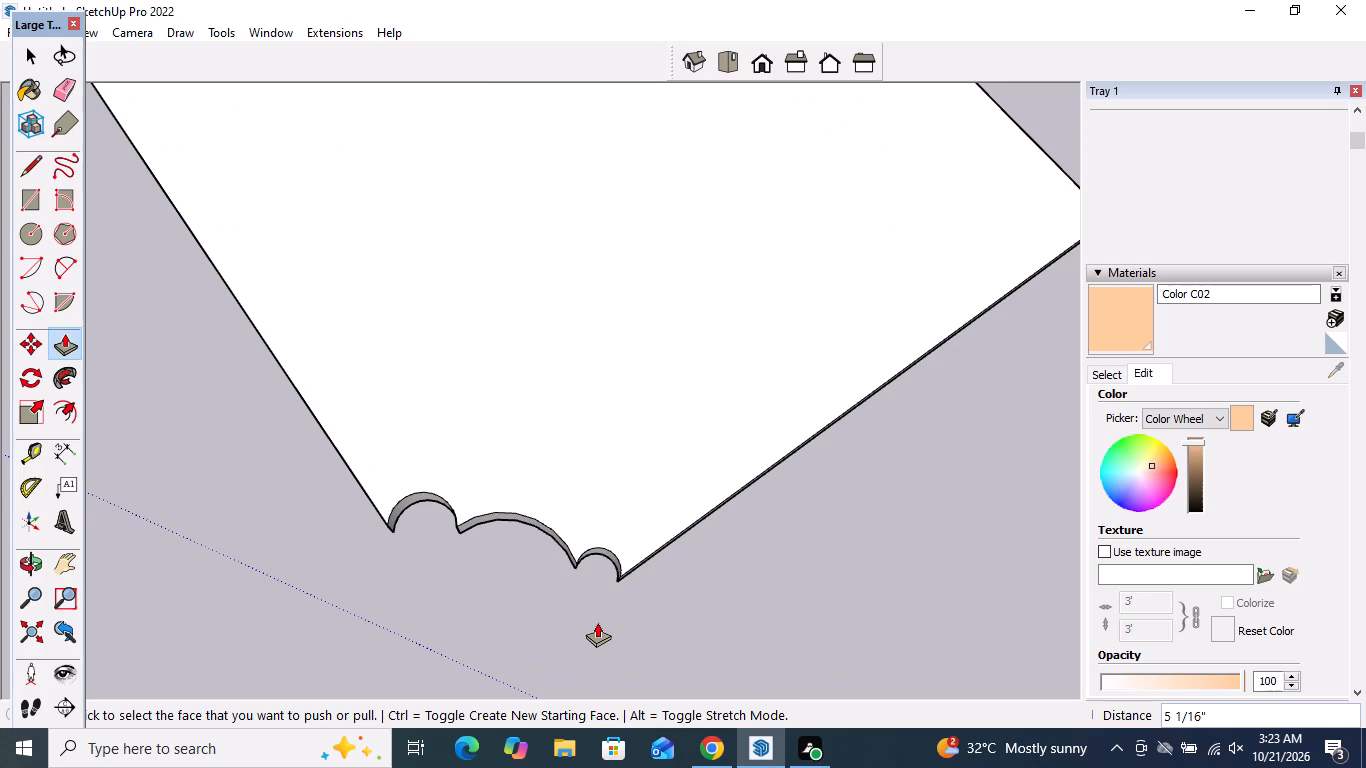
Deepen the large middle notch with two joined inward arcs, bulges about 2 13/16" and 3 1/16", cutting the enclosed area through the full 5 1/16" thickness.
scroll(597, 622, down, 4)
click(66, 270)
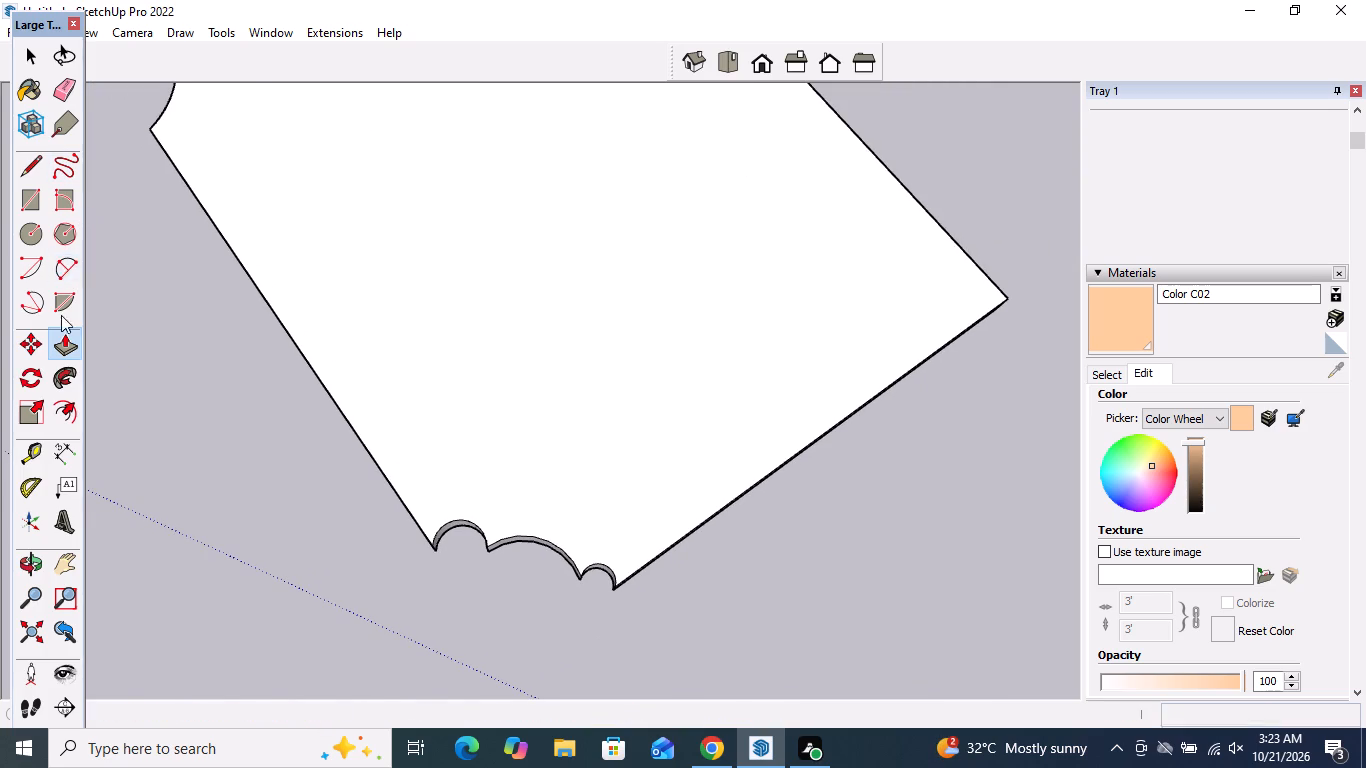
click(488, 546)
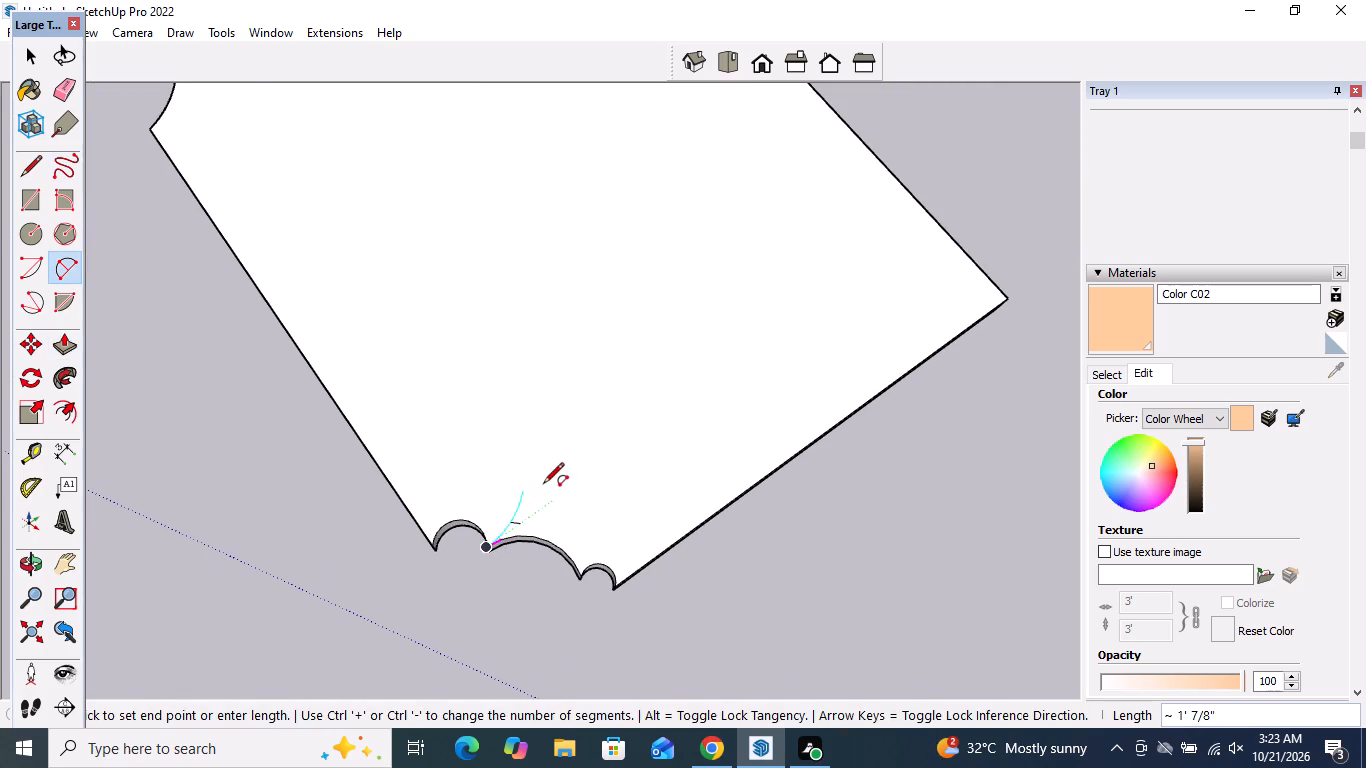
click(544, 484)
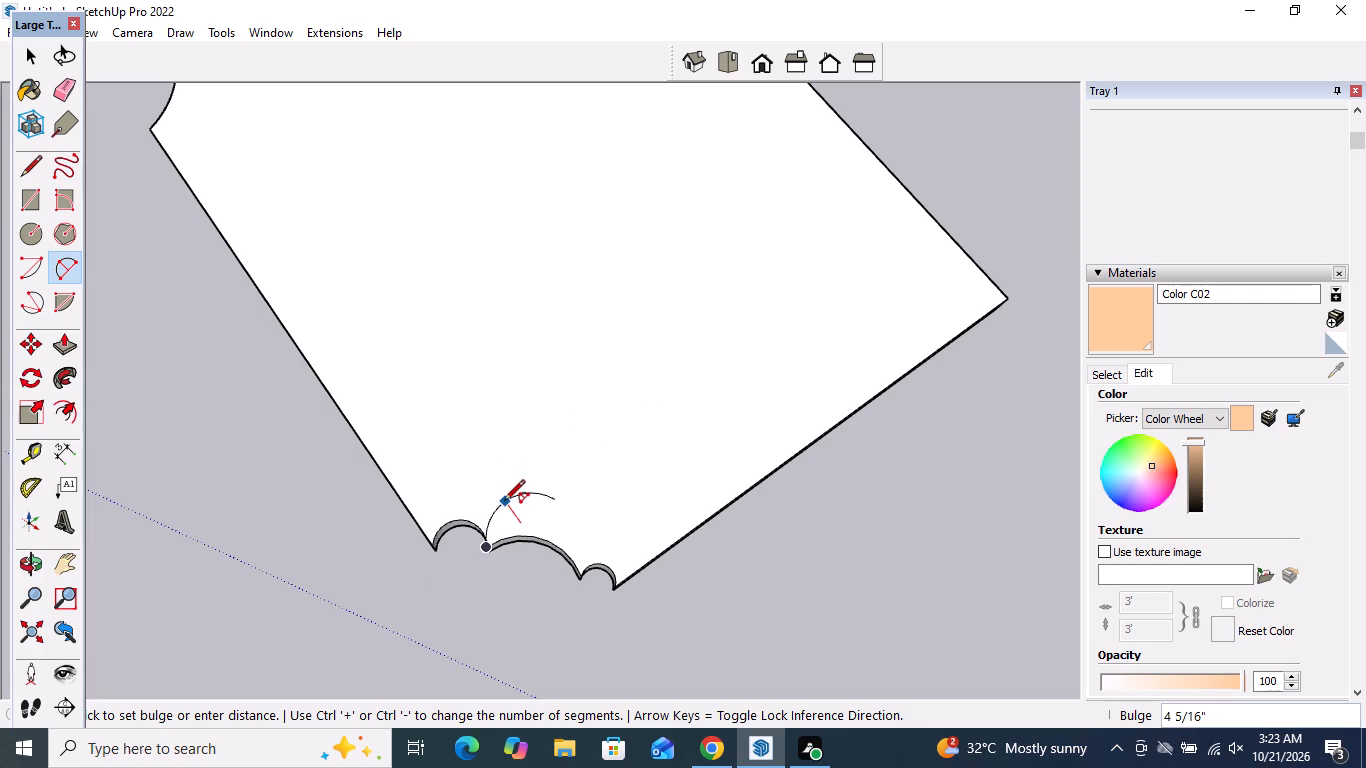
scroll(504, 502, up, 3)
click(512, 512)
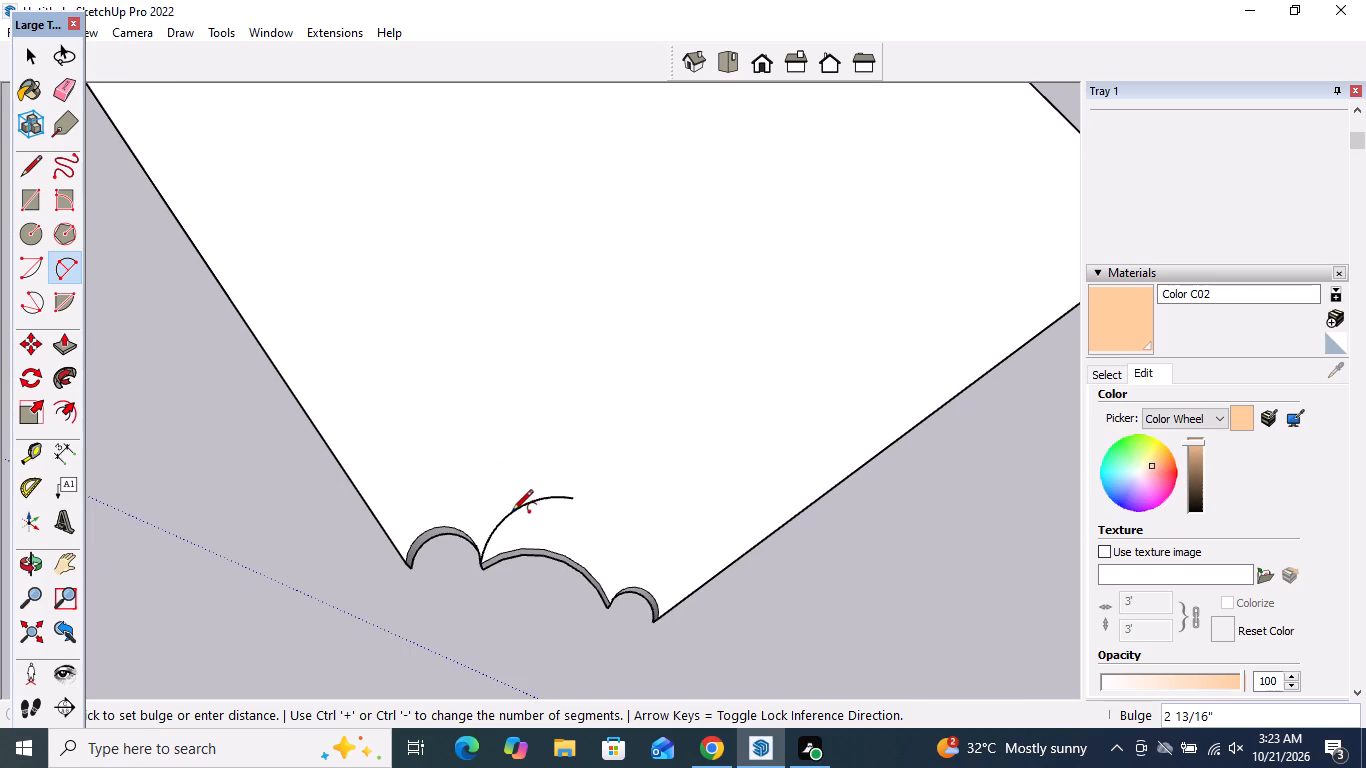
click(571, 502)
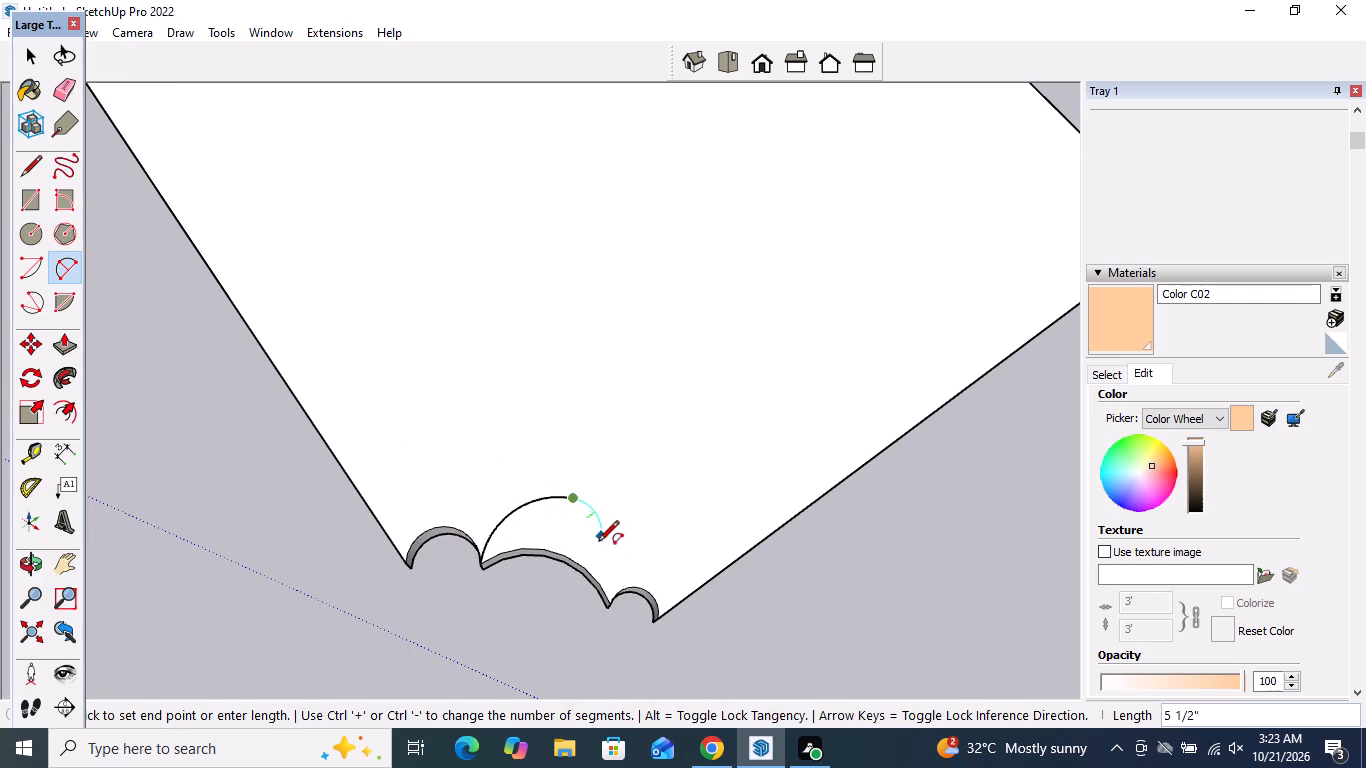
click(615, 599)
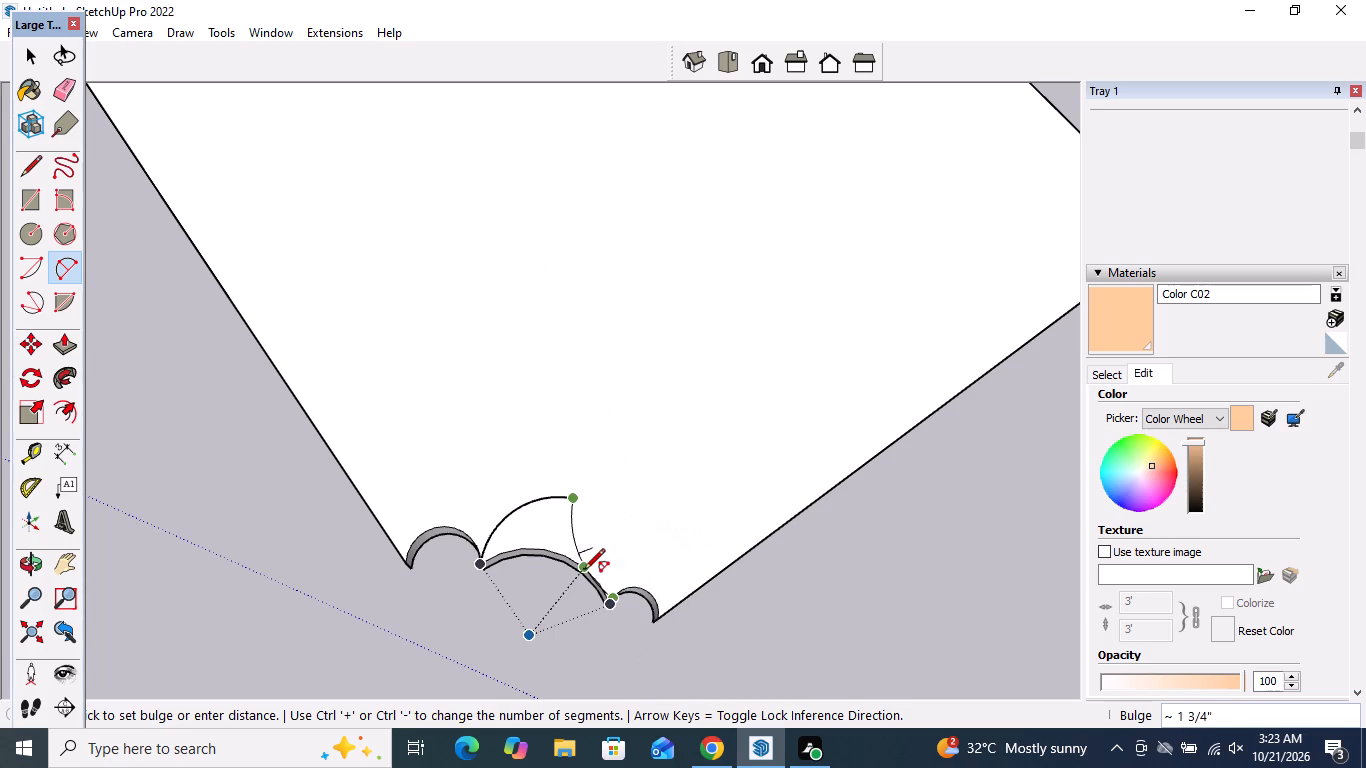
scroll(584, 571, up, 9)
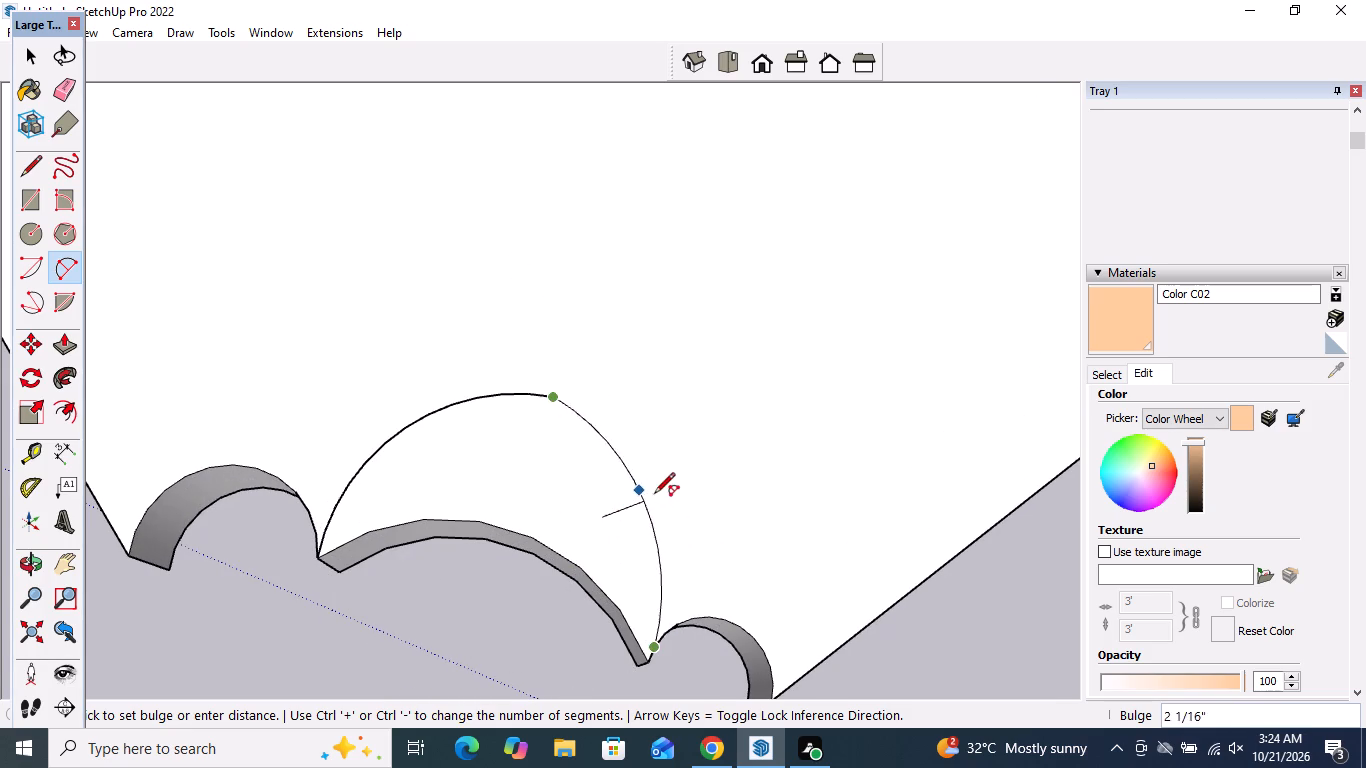
click(663, 497)
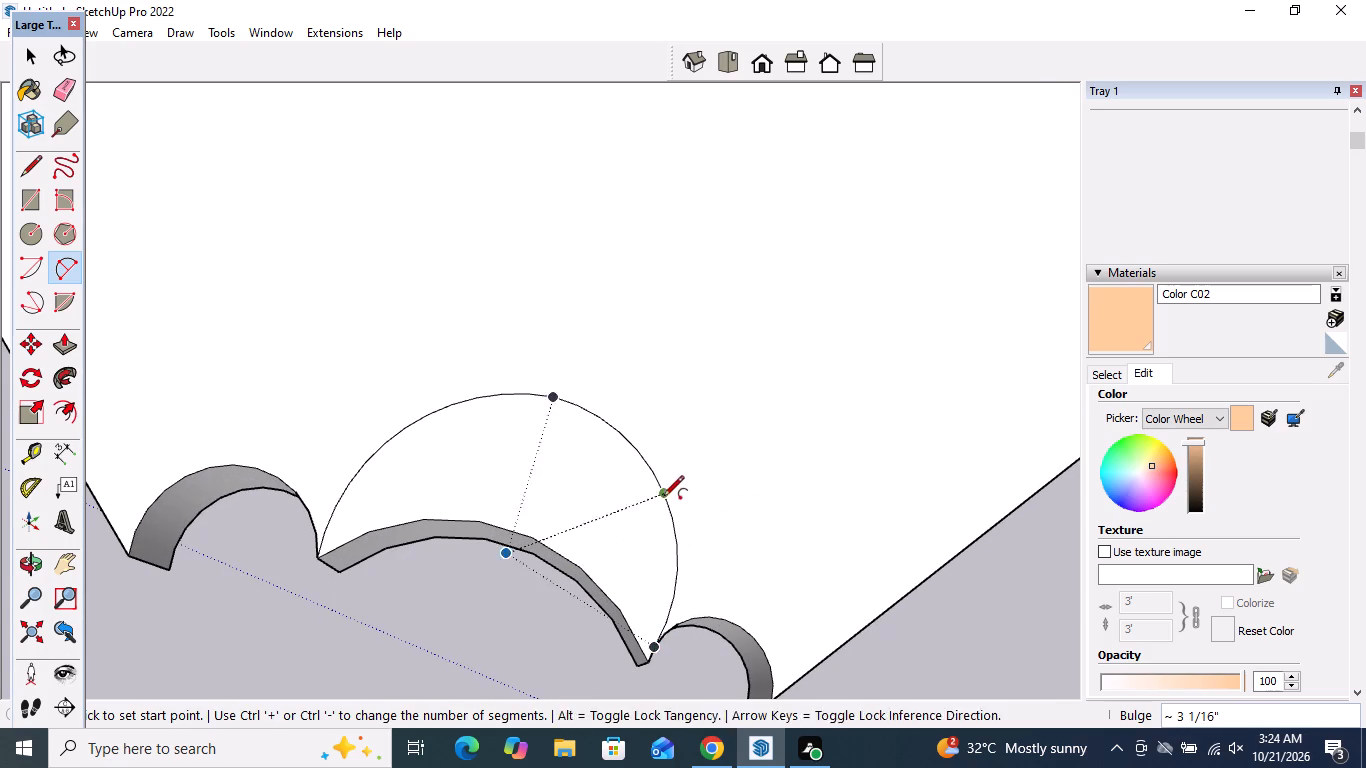
click(80, 350)
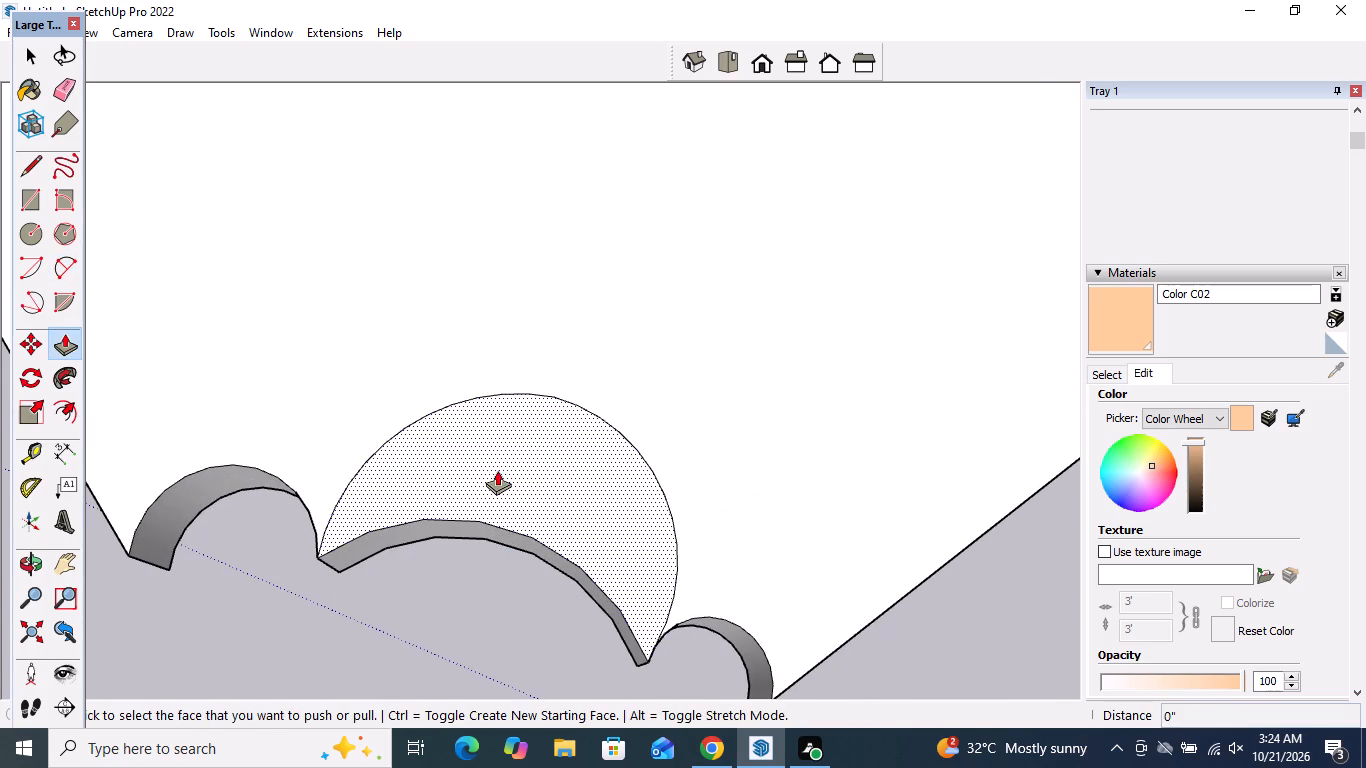
click(497, 470)
click(498, 530)
scroll(498, 532, down, 3)
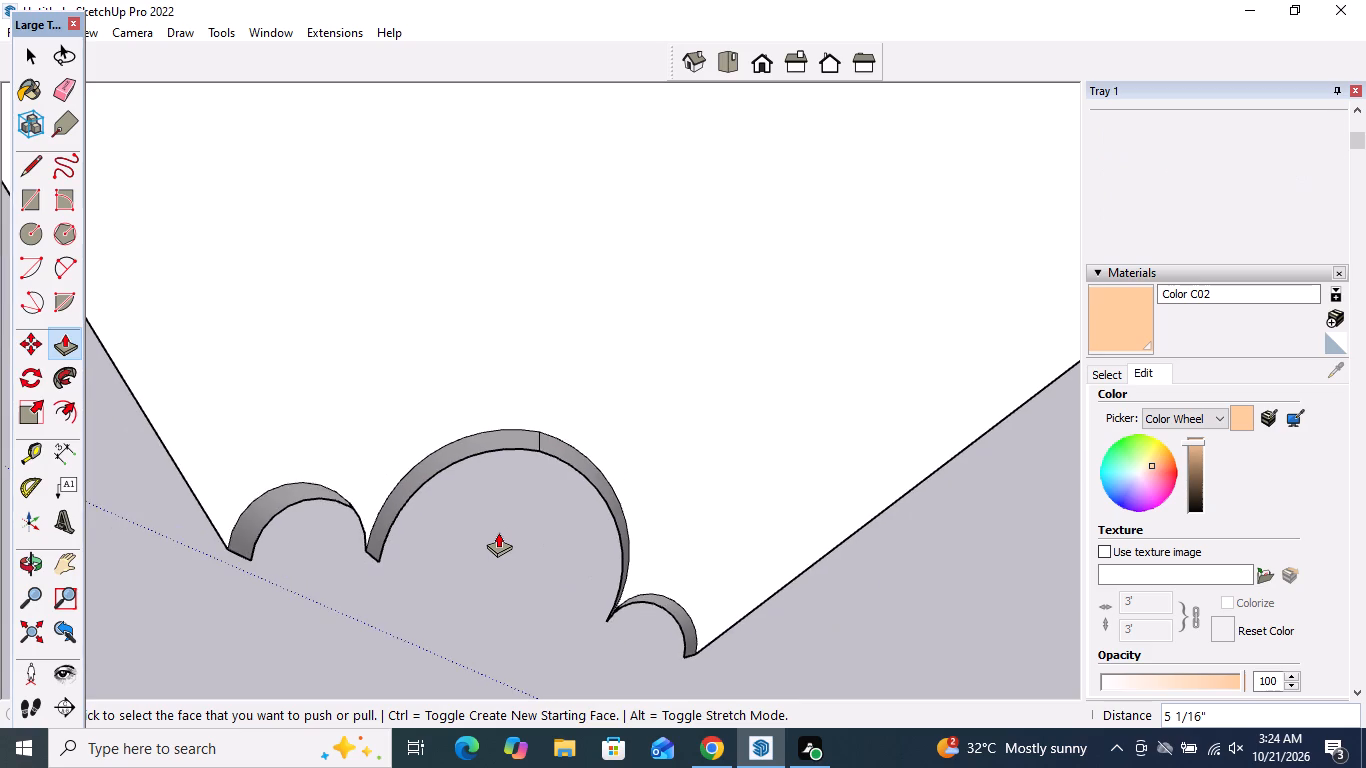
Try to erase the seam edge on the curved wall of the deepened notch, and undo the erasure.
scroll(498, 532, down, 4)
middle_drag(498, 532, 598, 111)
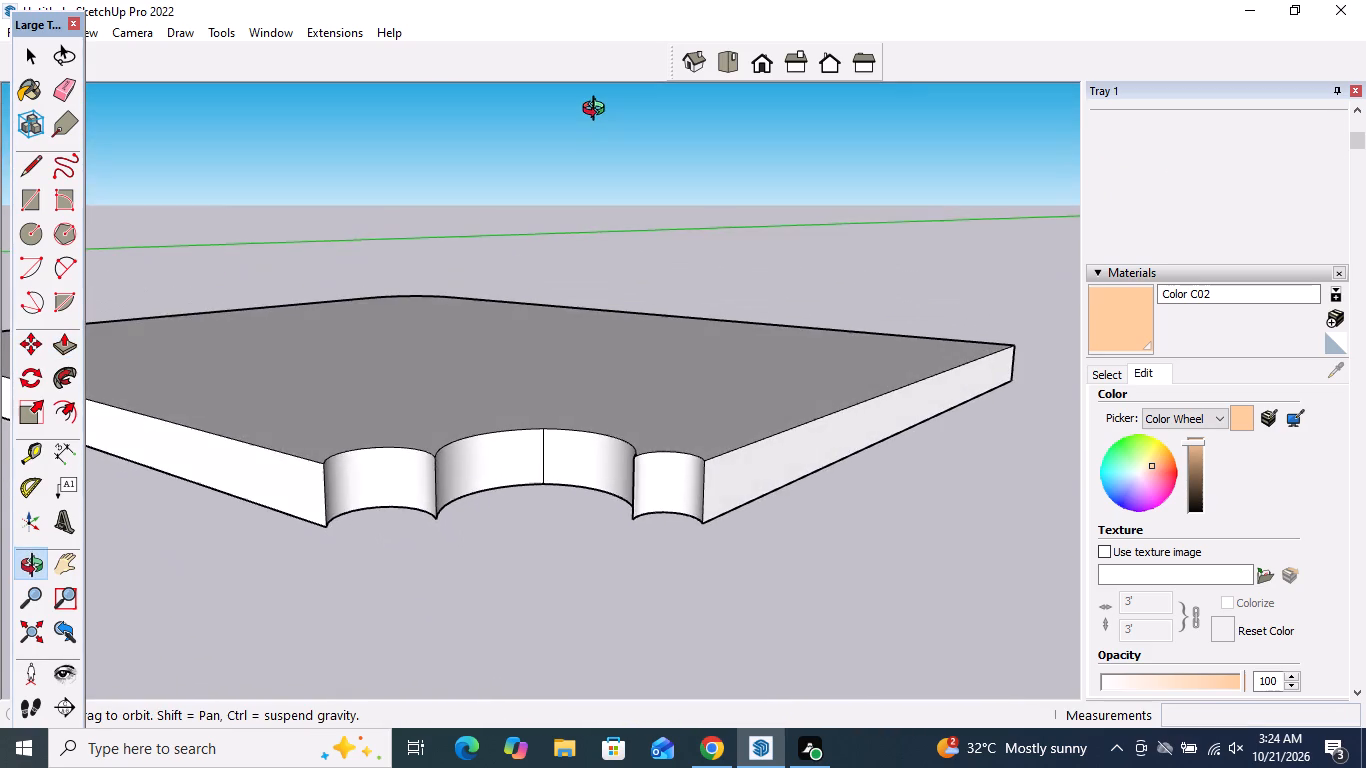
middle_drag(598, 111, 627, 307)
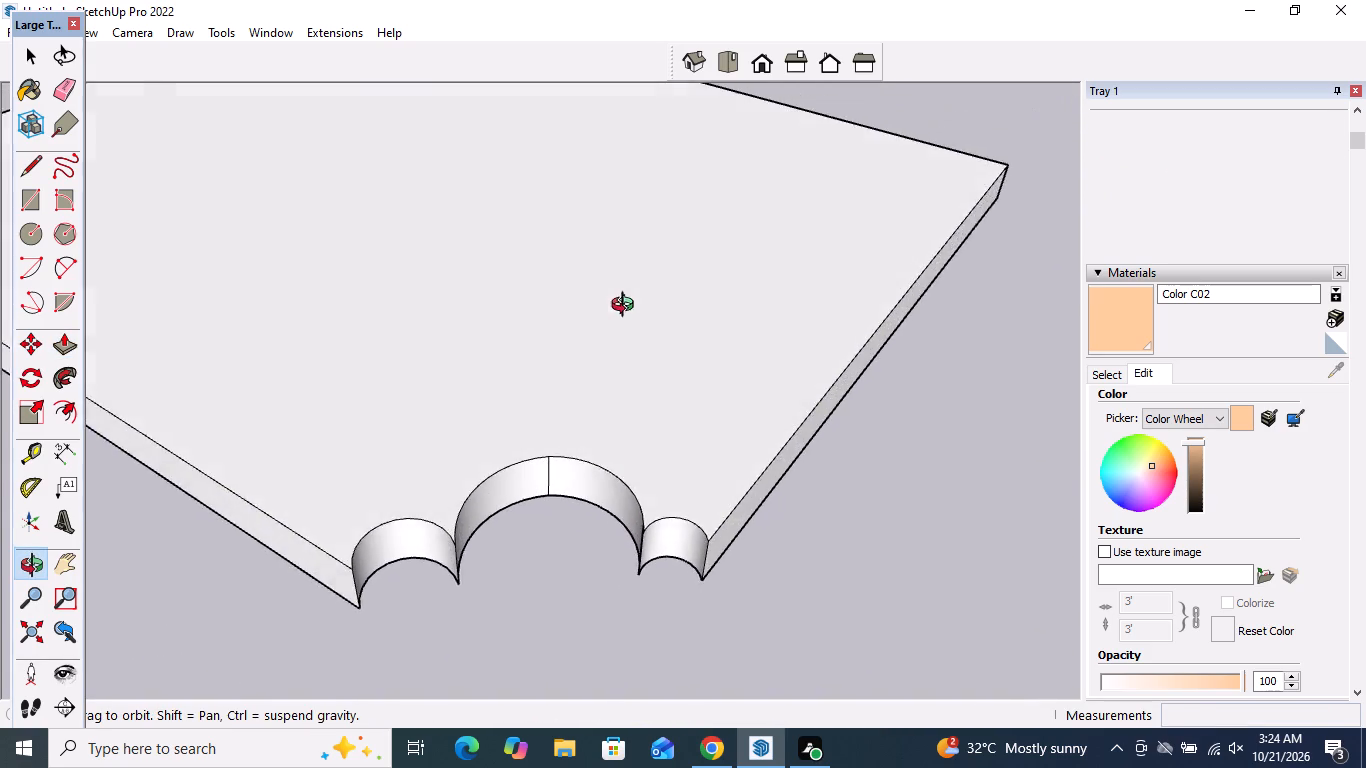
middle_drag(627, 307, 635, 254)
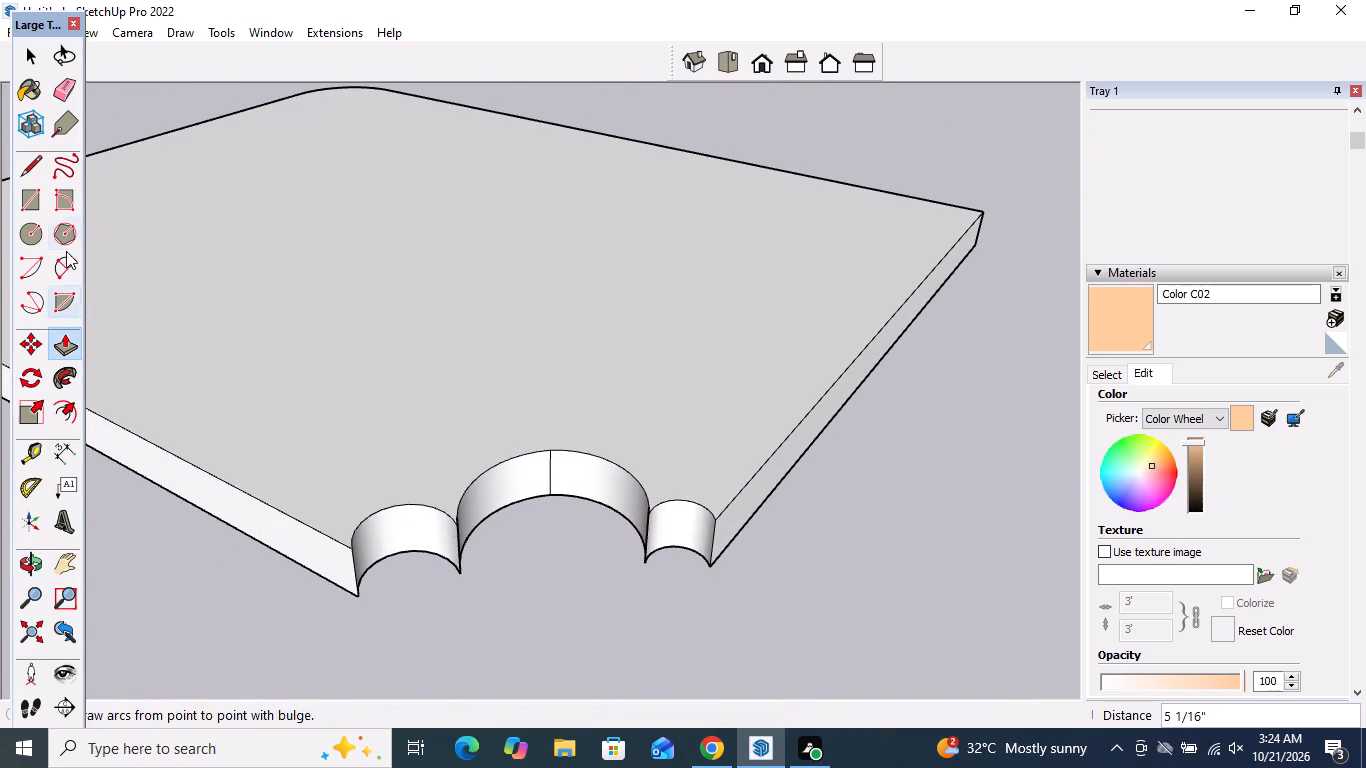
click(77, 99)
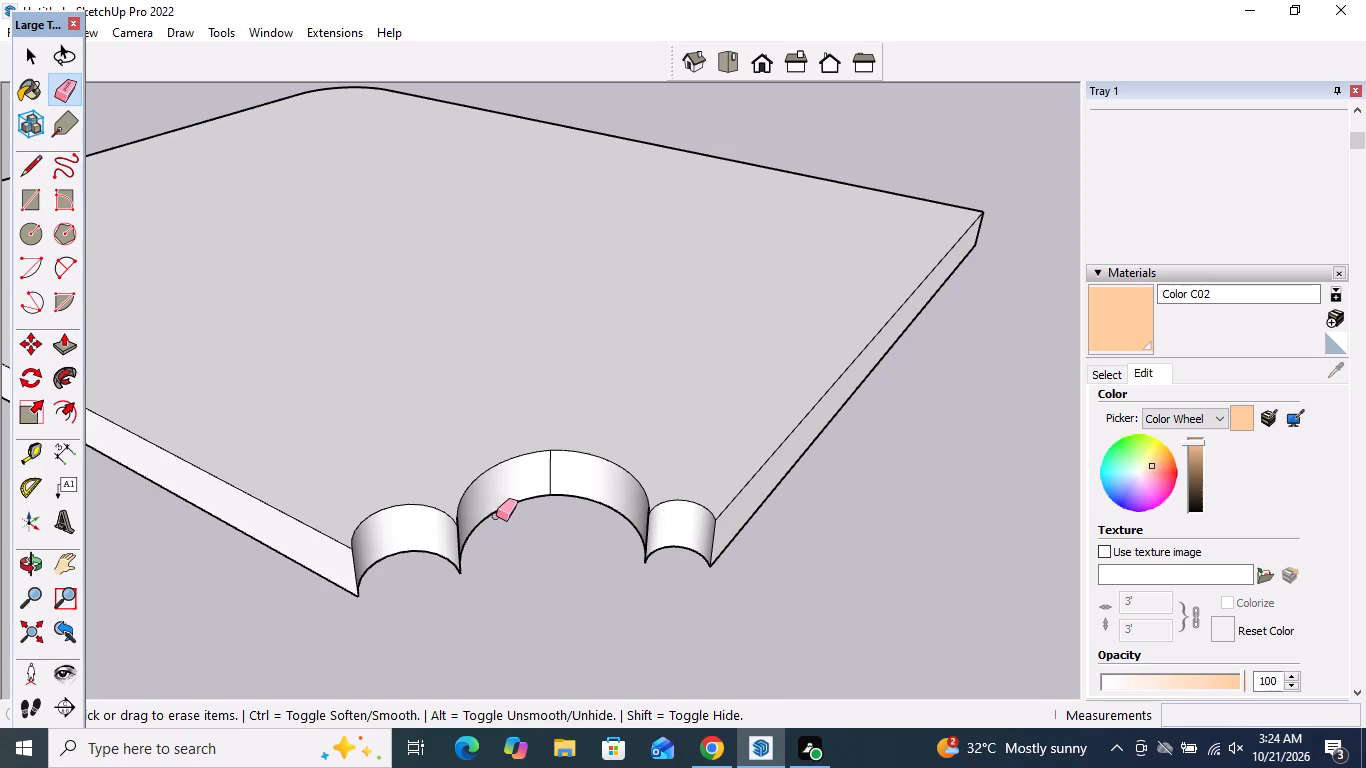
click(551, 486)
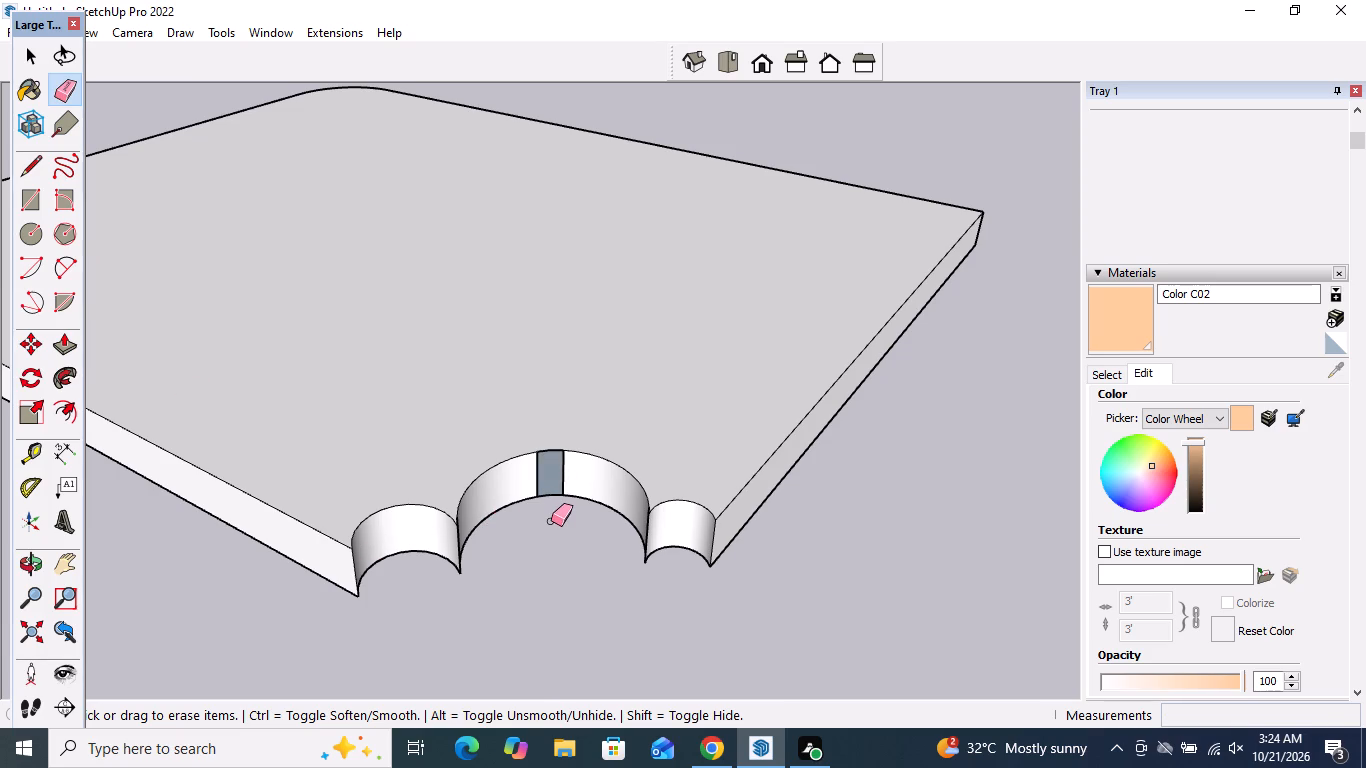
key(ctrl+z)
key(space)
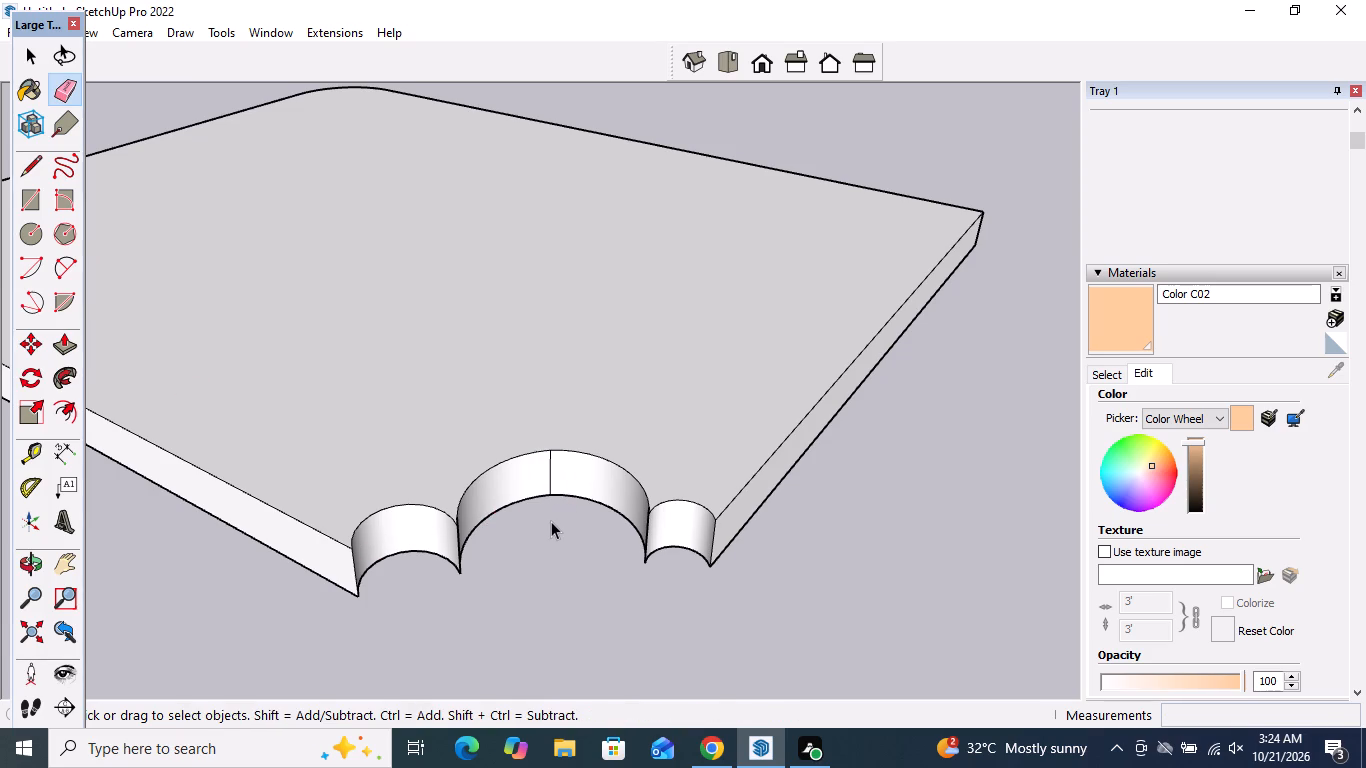
Cut another scallop with about 2 3/8" bulge beside the 4 1/4" scallop, on the edge toward the concave corner, through the full 5 1/16" thickness.
scroll(551, 521, down, 4)
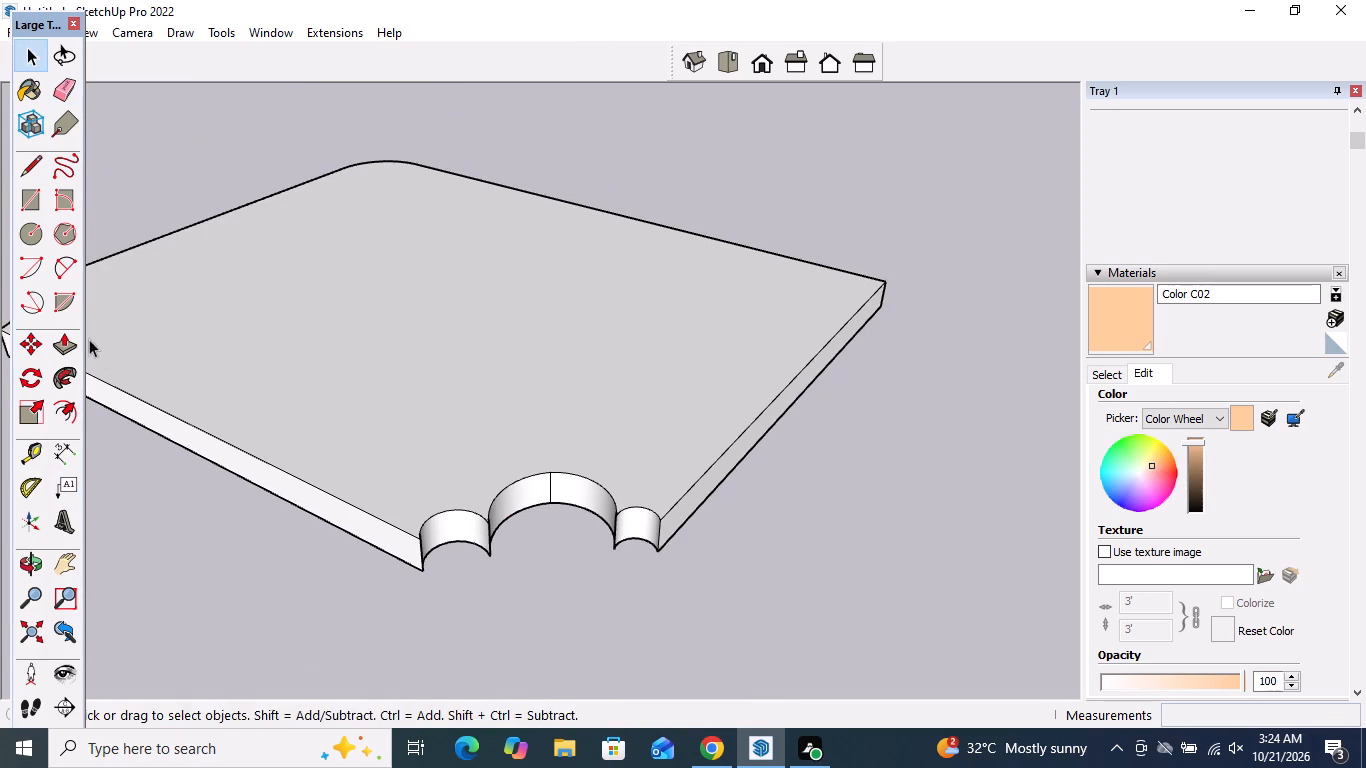
click(56, 270)
middle_drag(381, 572, 379, 700)
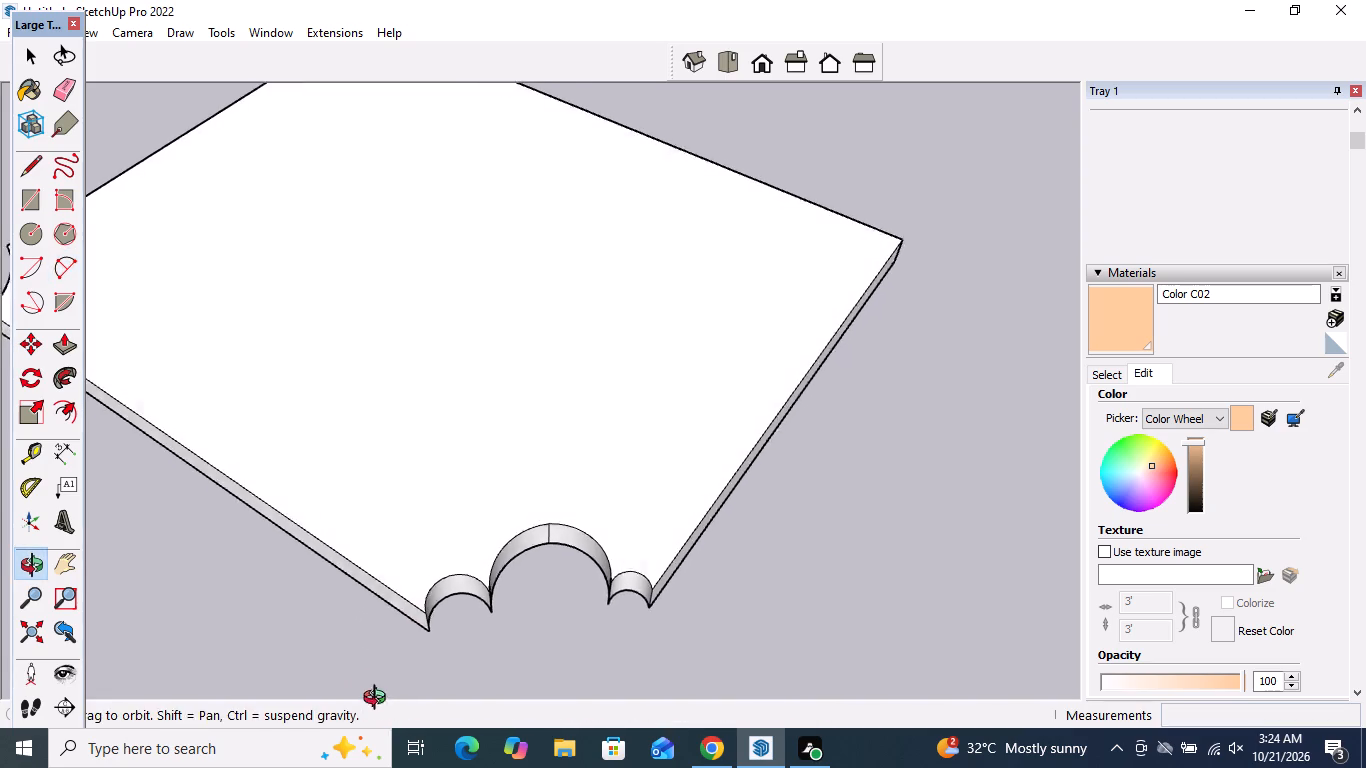
middle_drag(379, 700, 382, 710)
scroll(417, 630, up, 4)
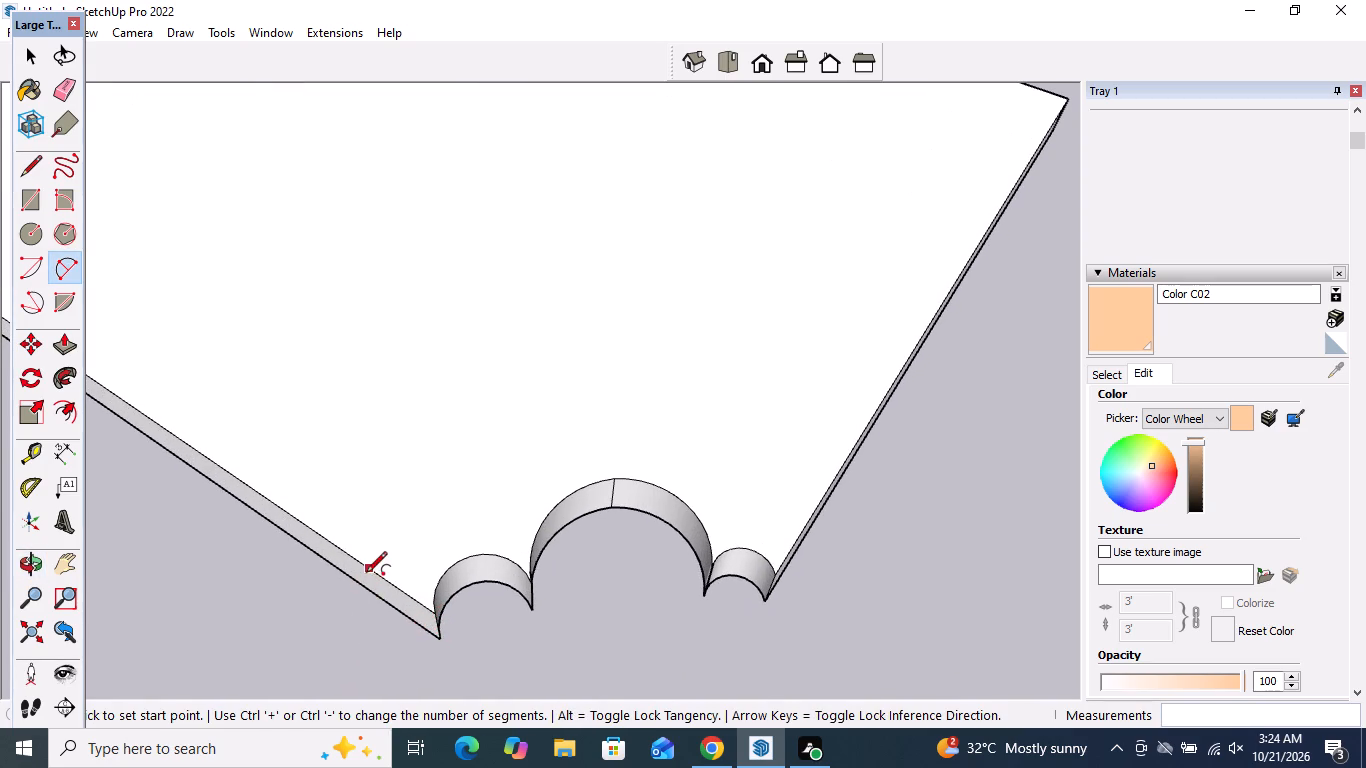
click(367, 573)
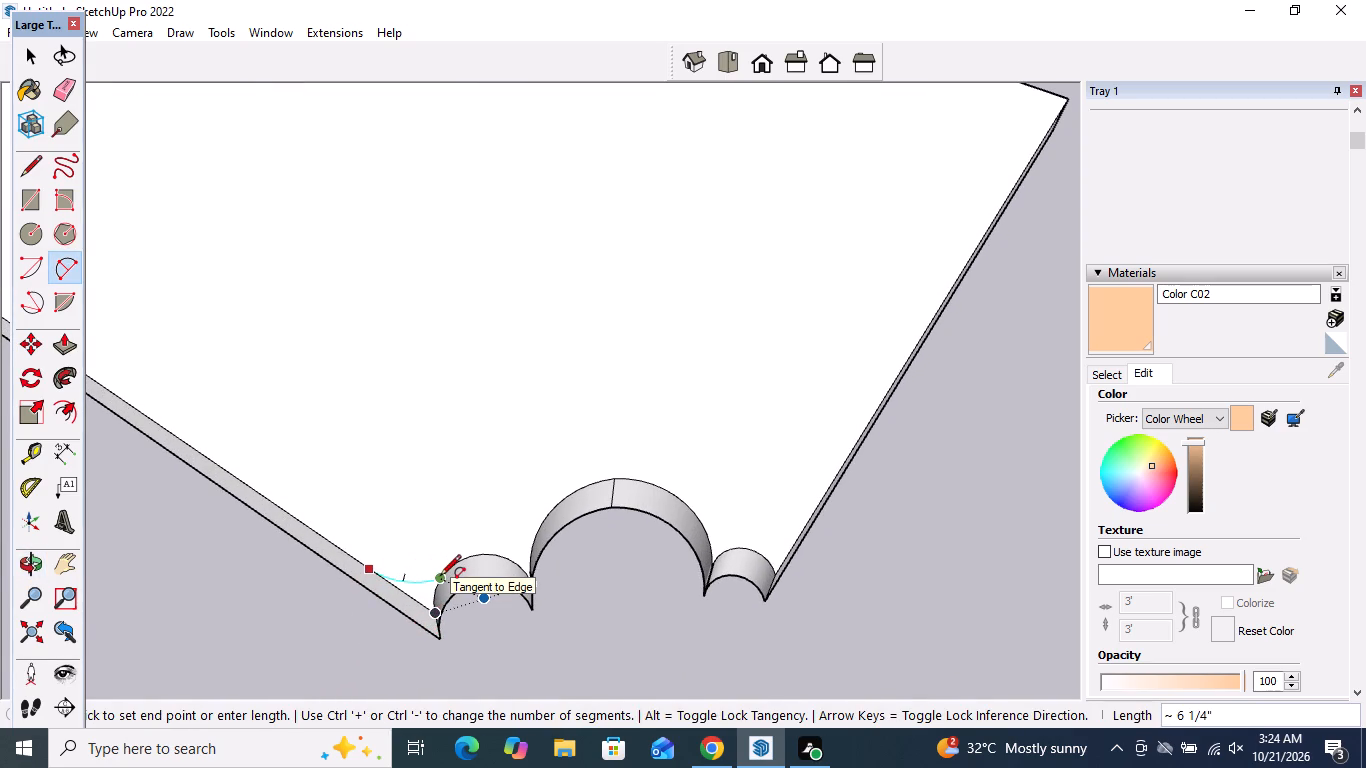
click(440, 577)
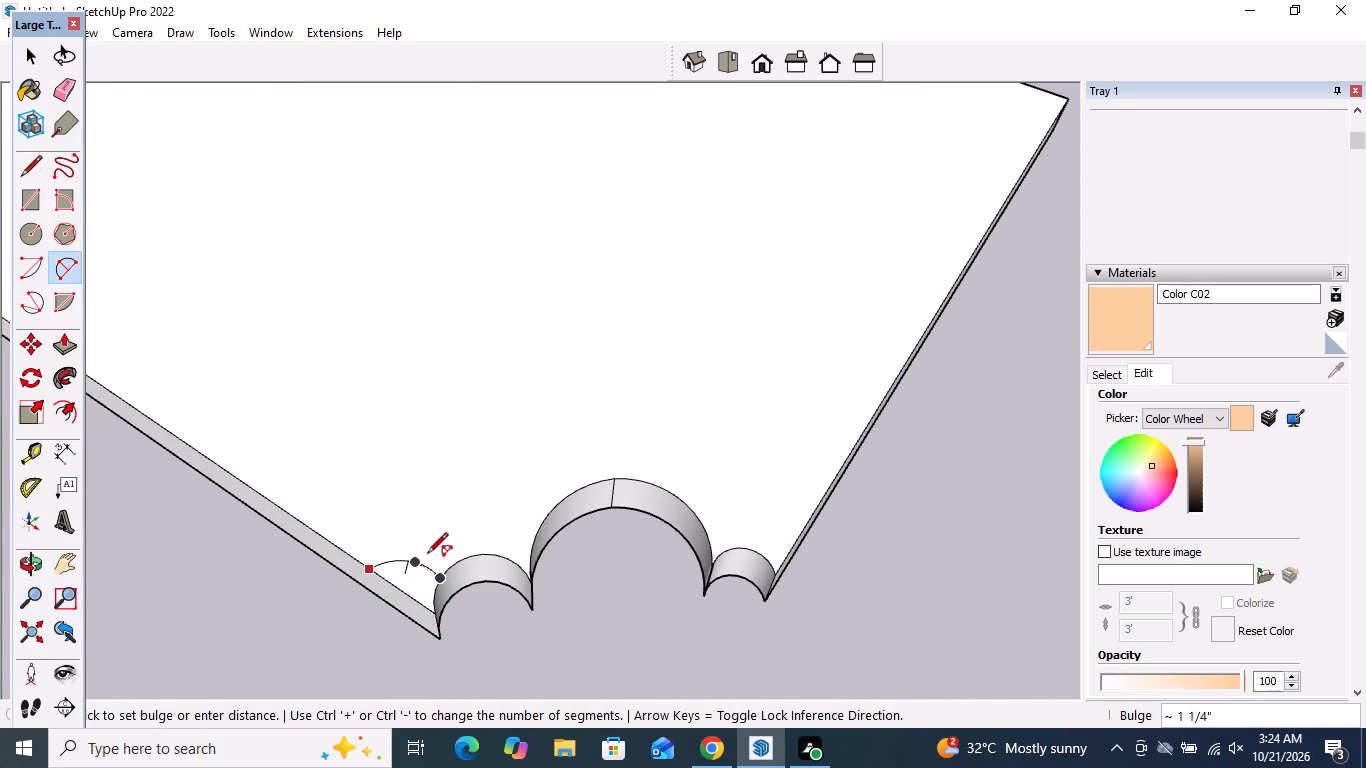
scroll(424, 556, up, 8)
click(425, 545)
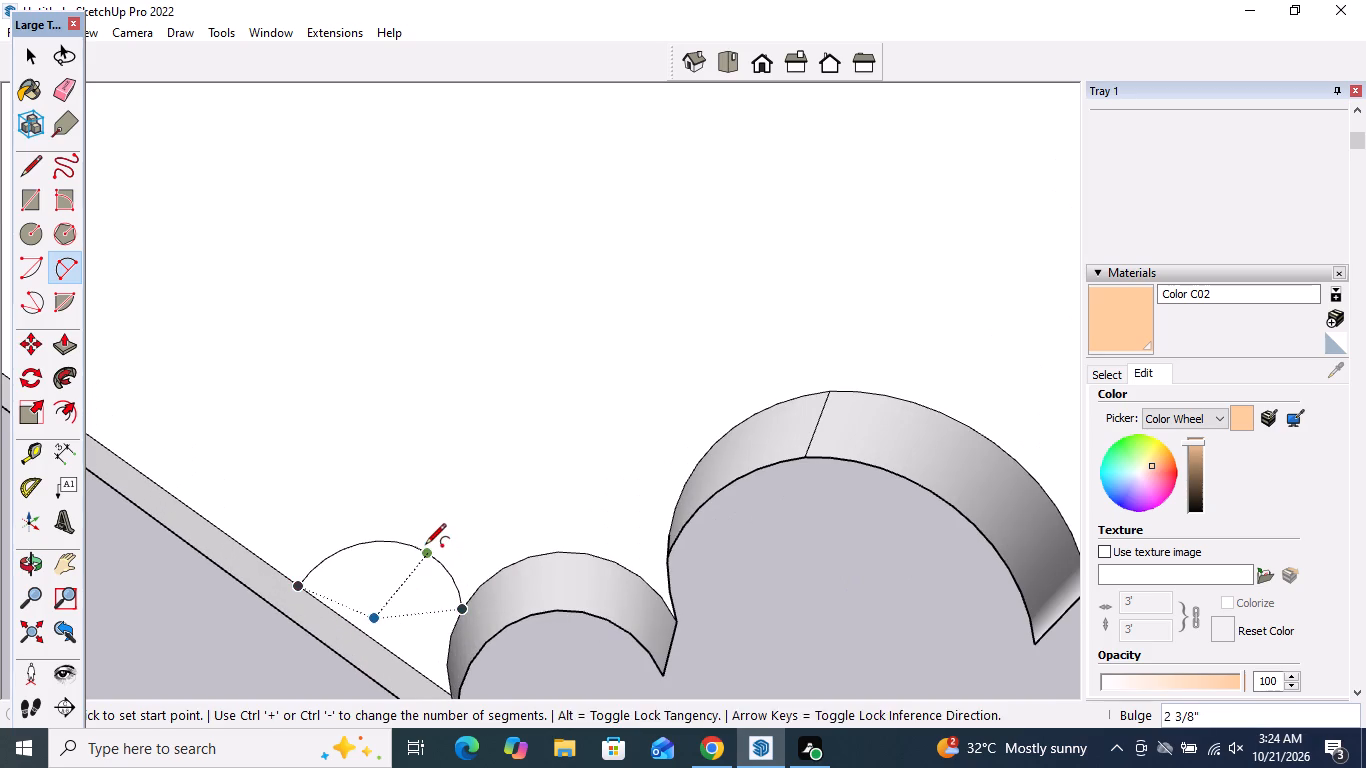
click(61, 337)
scroll(356, 515, down, 4)
click(371, 556)
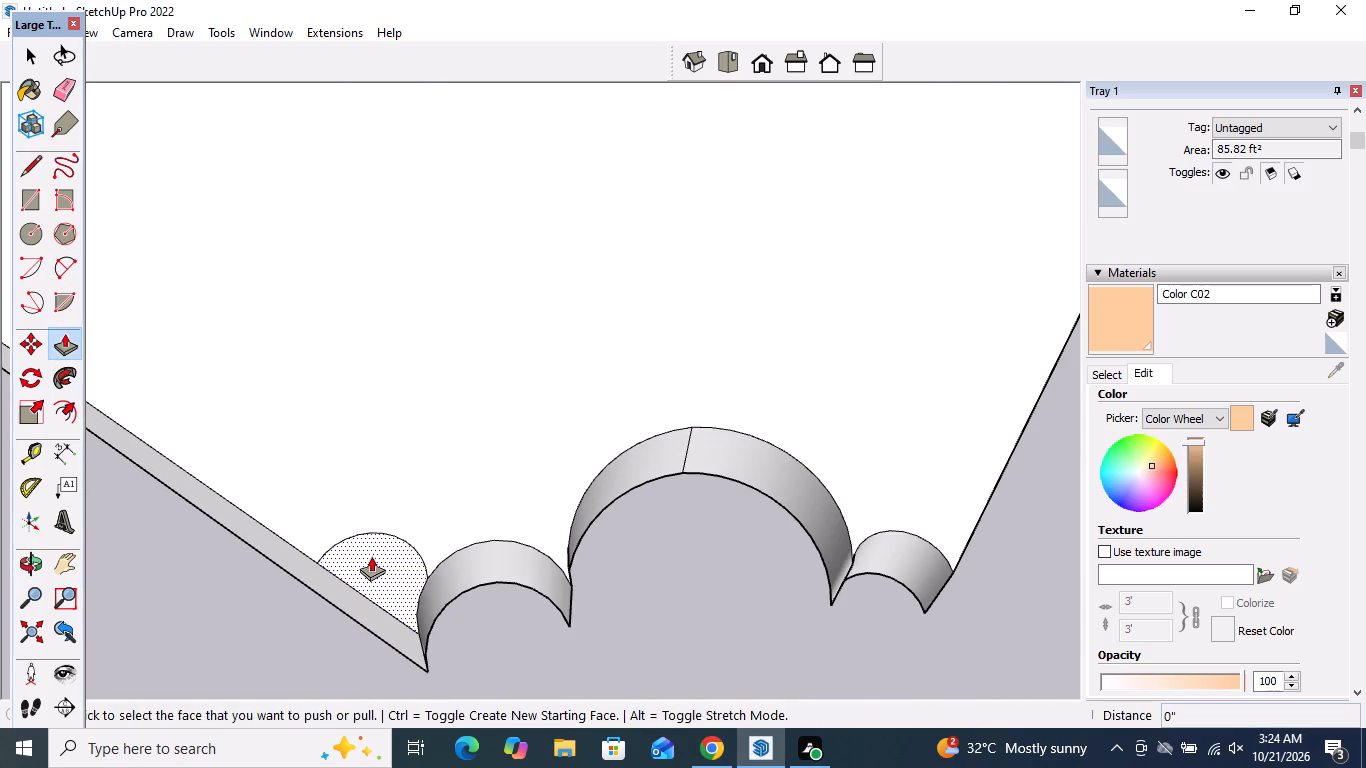
click(384, 631)
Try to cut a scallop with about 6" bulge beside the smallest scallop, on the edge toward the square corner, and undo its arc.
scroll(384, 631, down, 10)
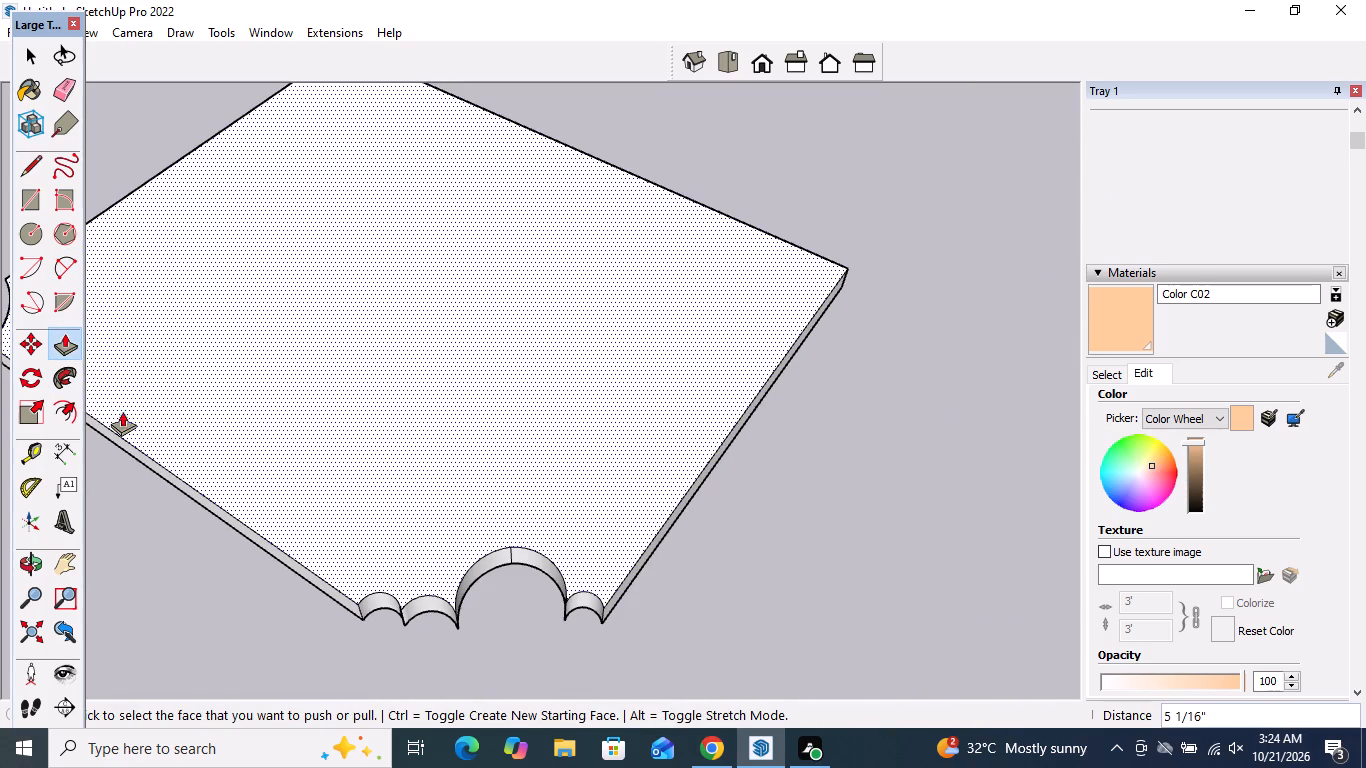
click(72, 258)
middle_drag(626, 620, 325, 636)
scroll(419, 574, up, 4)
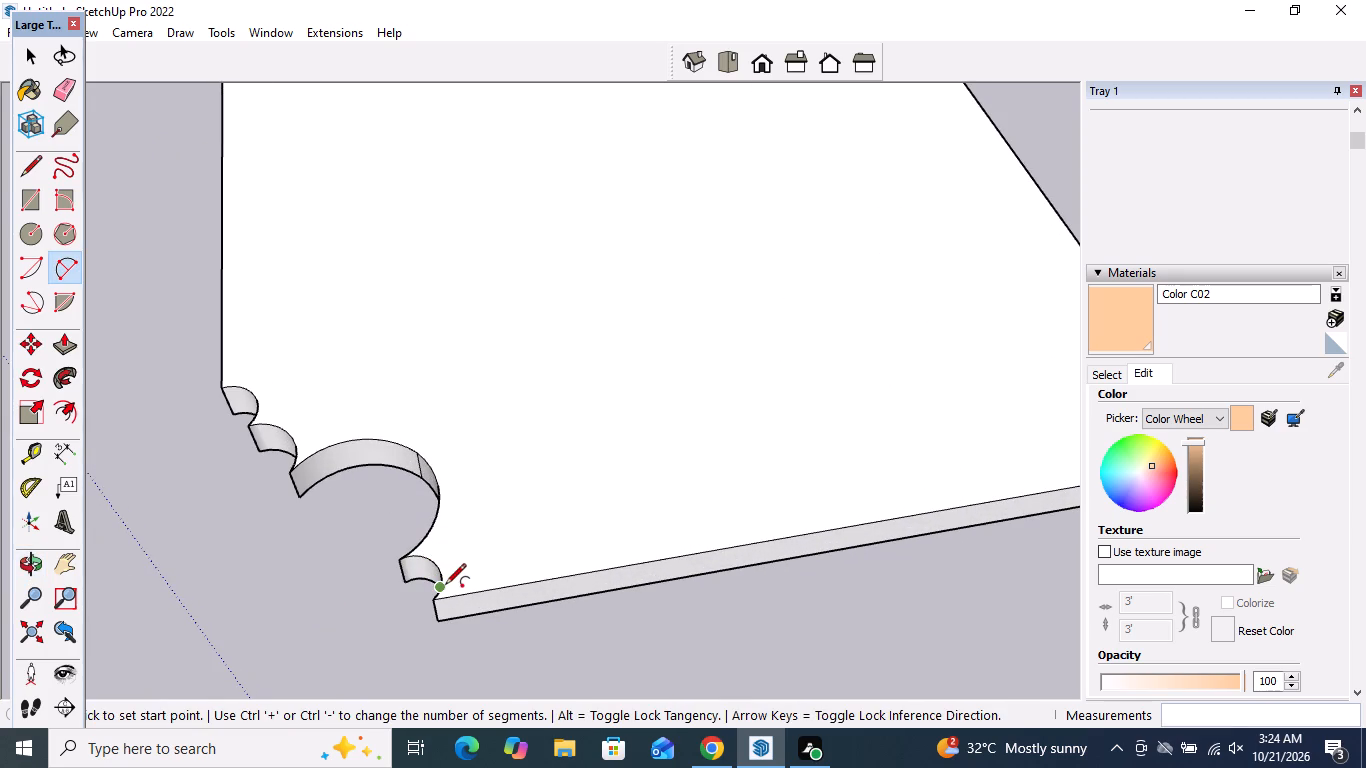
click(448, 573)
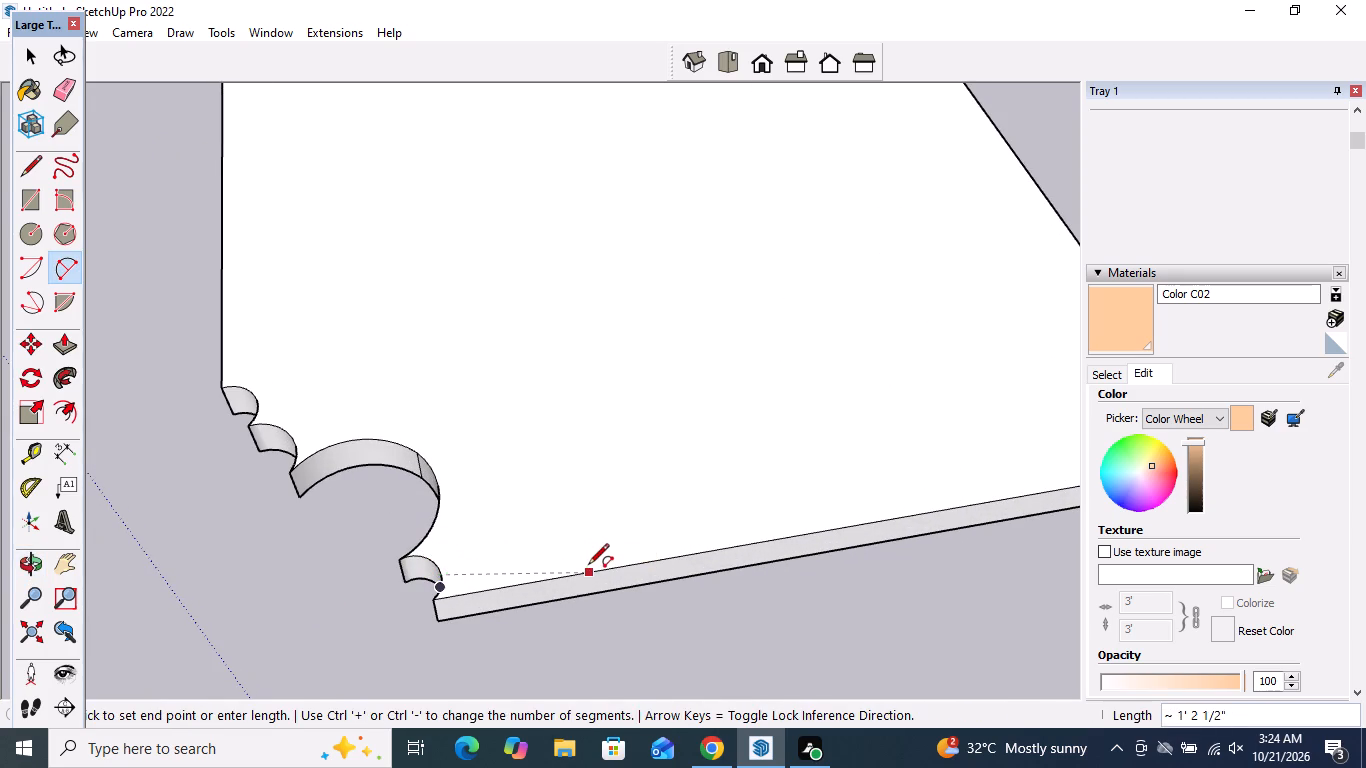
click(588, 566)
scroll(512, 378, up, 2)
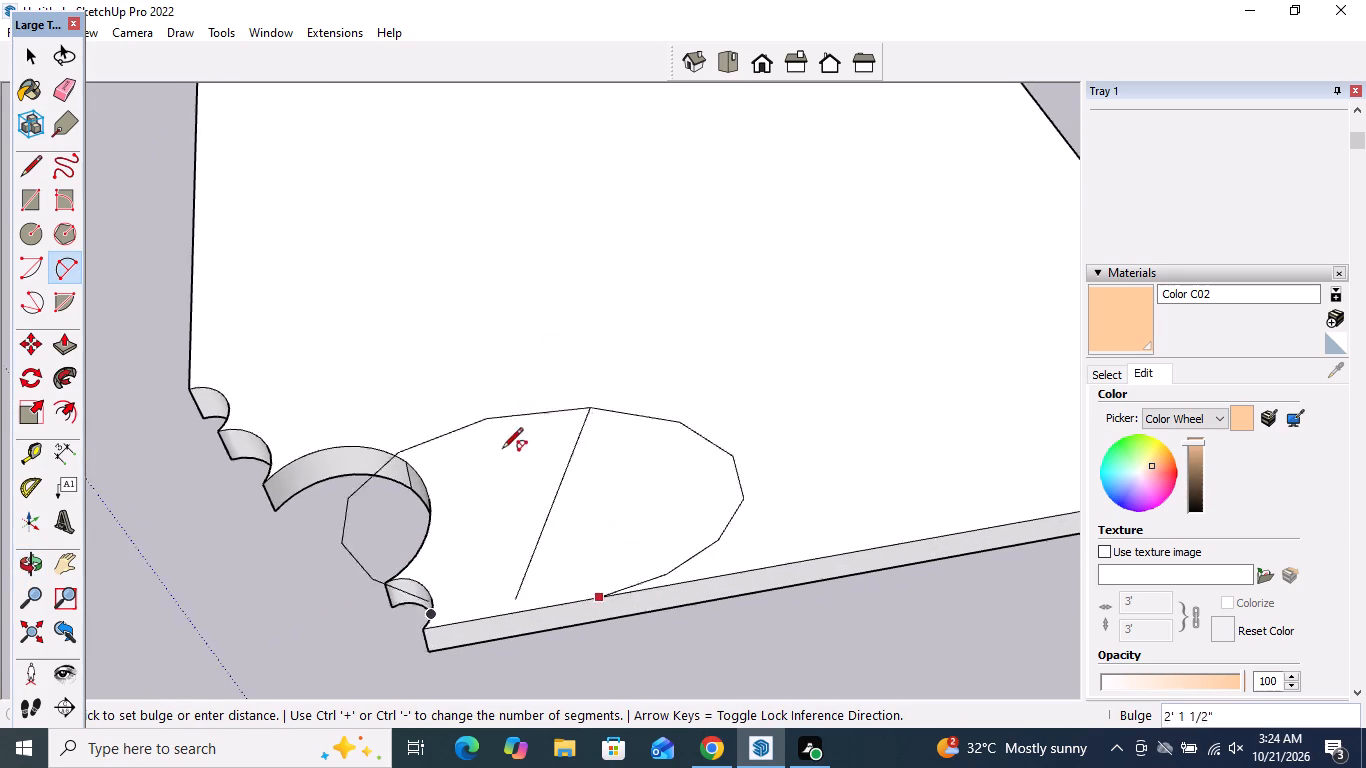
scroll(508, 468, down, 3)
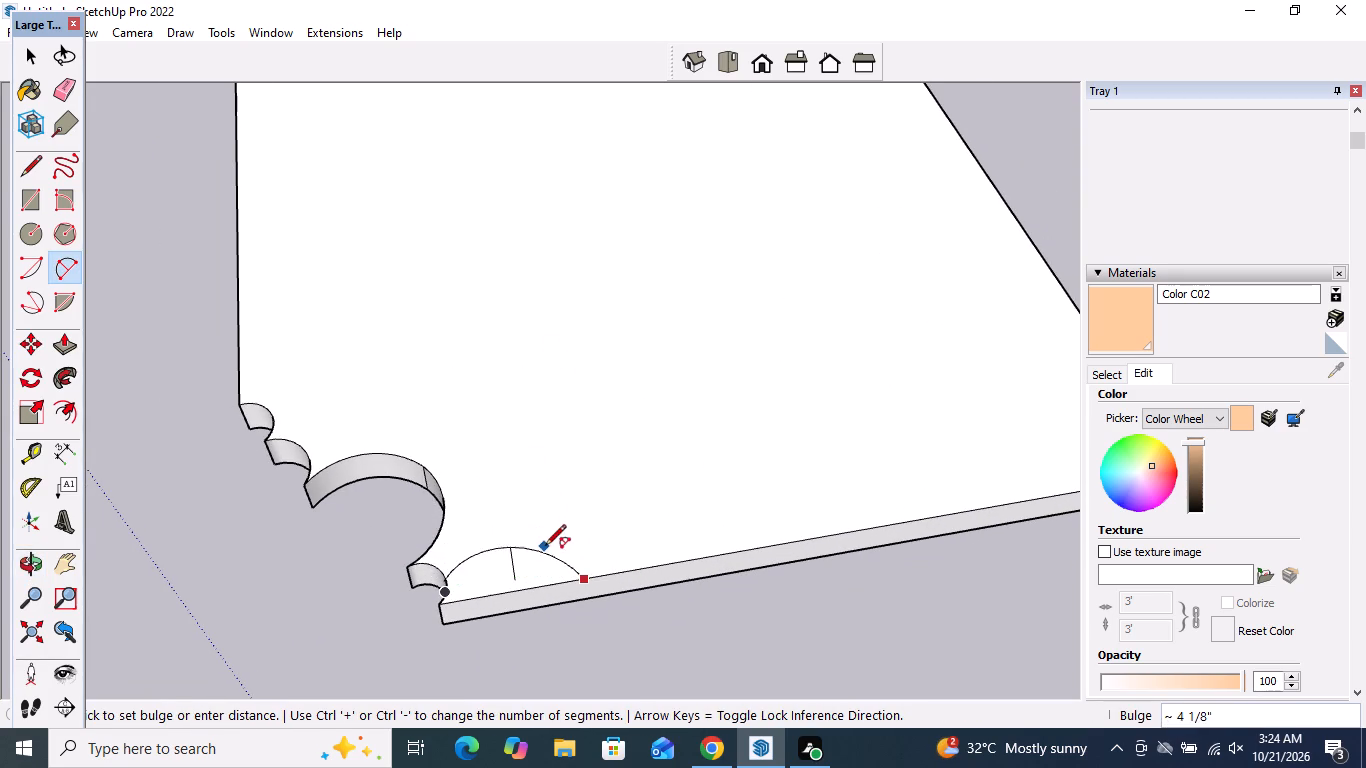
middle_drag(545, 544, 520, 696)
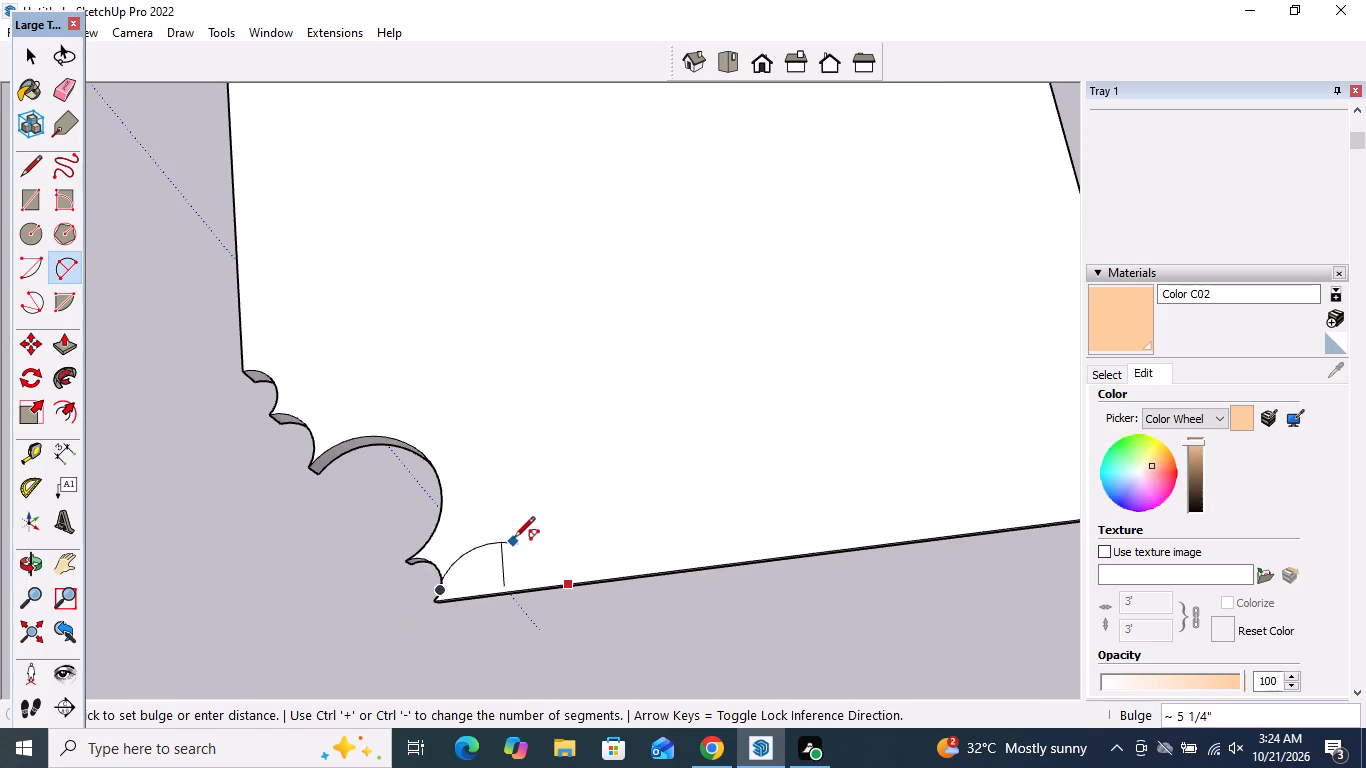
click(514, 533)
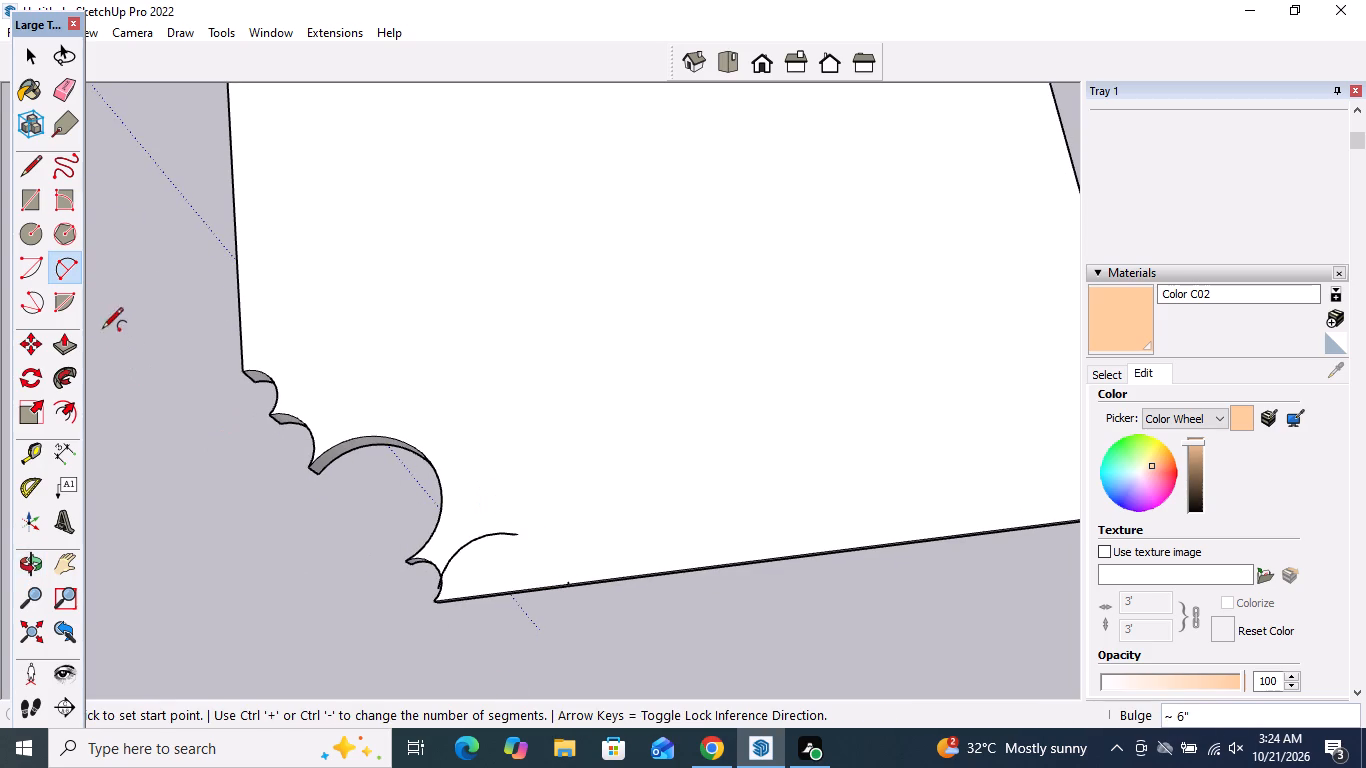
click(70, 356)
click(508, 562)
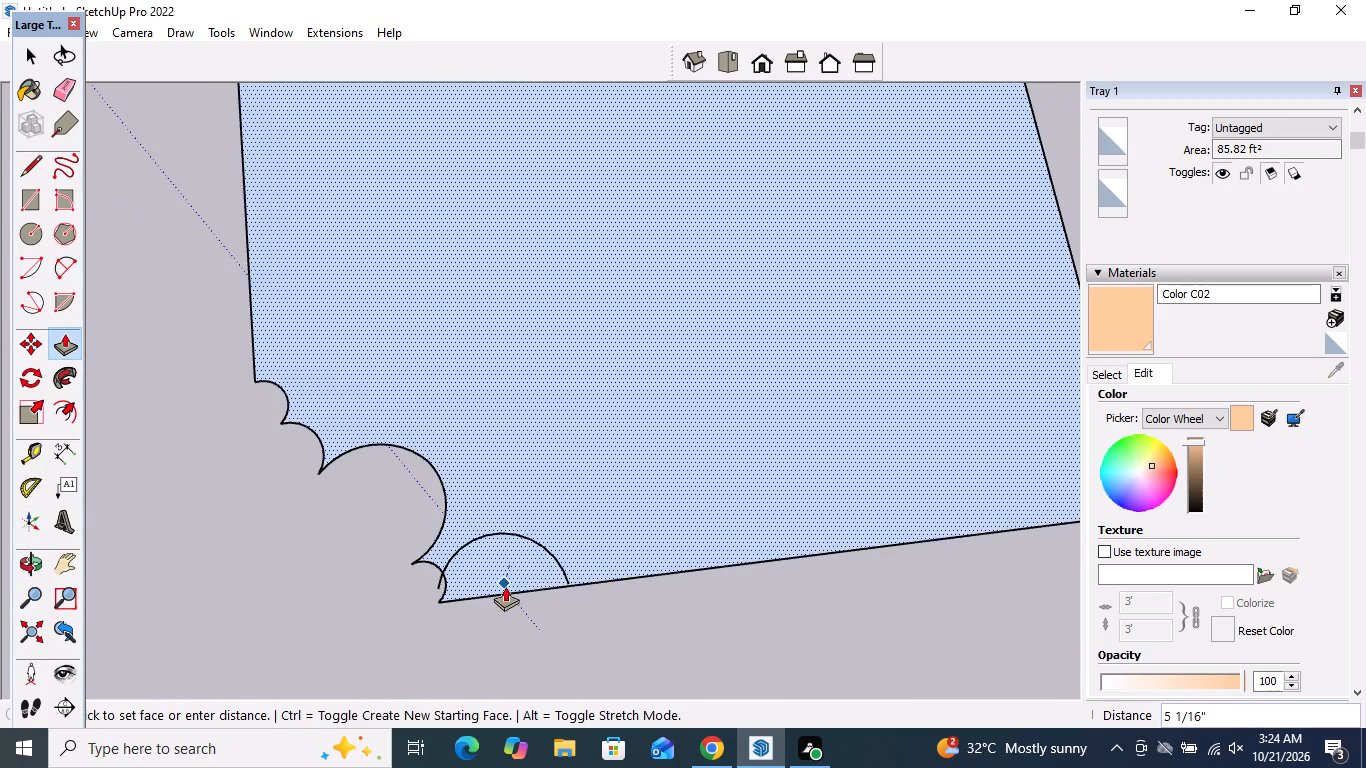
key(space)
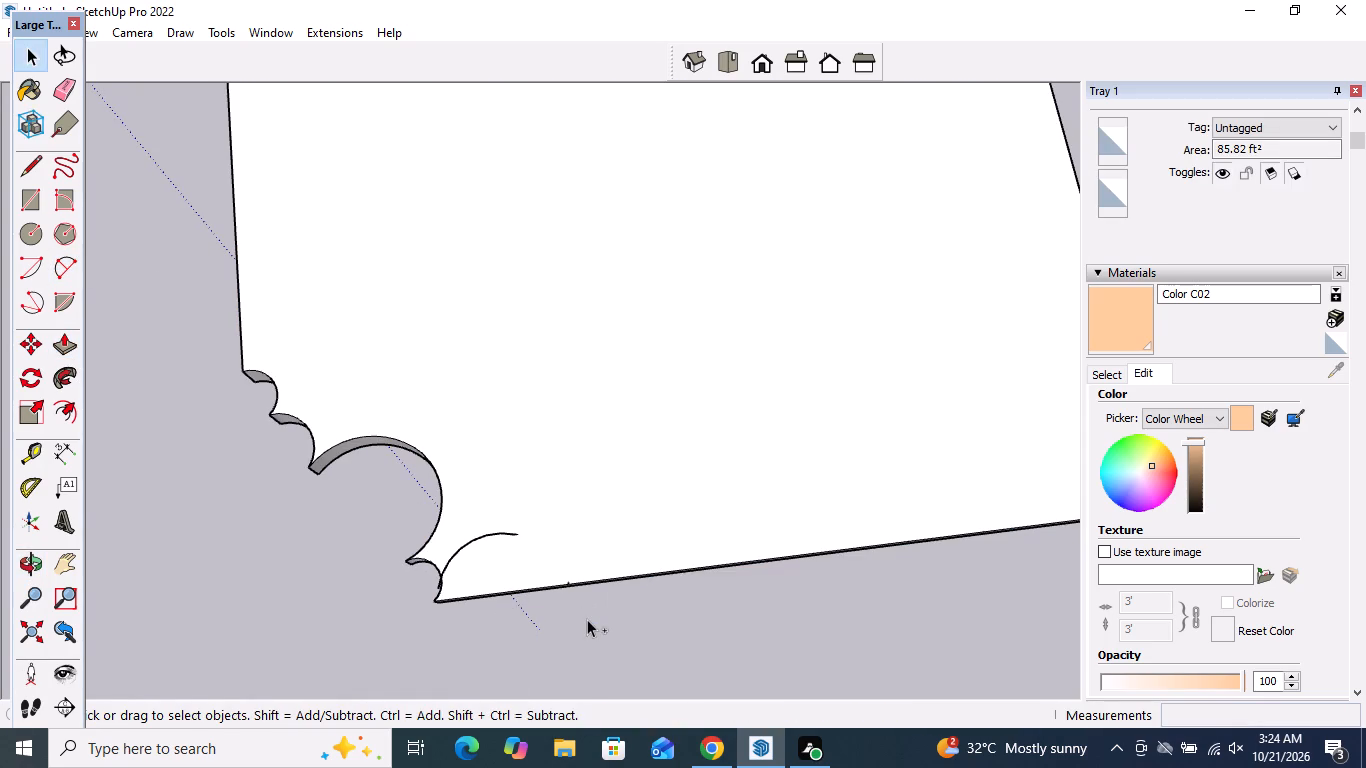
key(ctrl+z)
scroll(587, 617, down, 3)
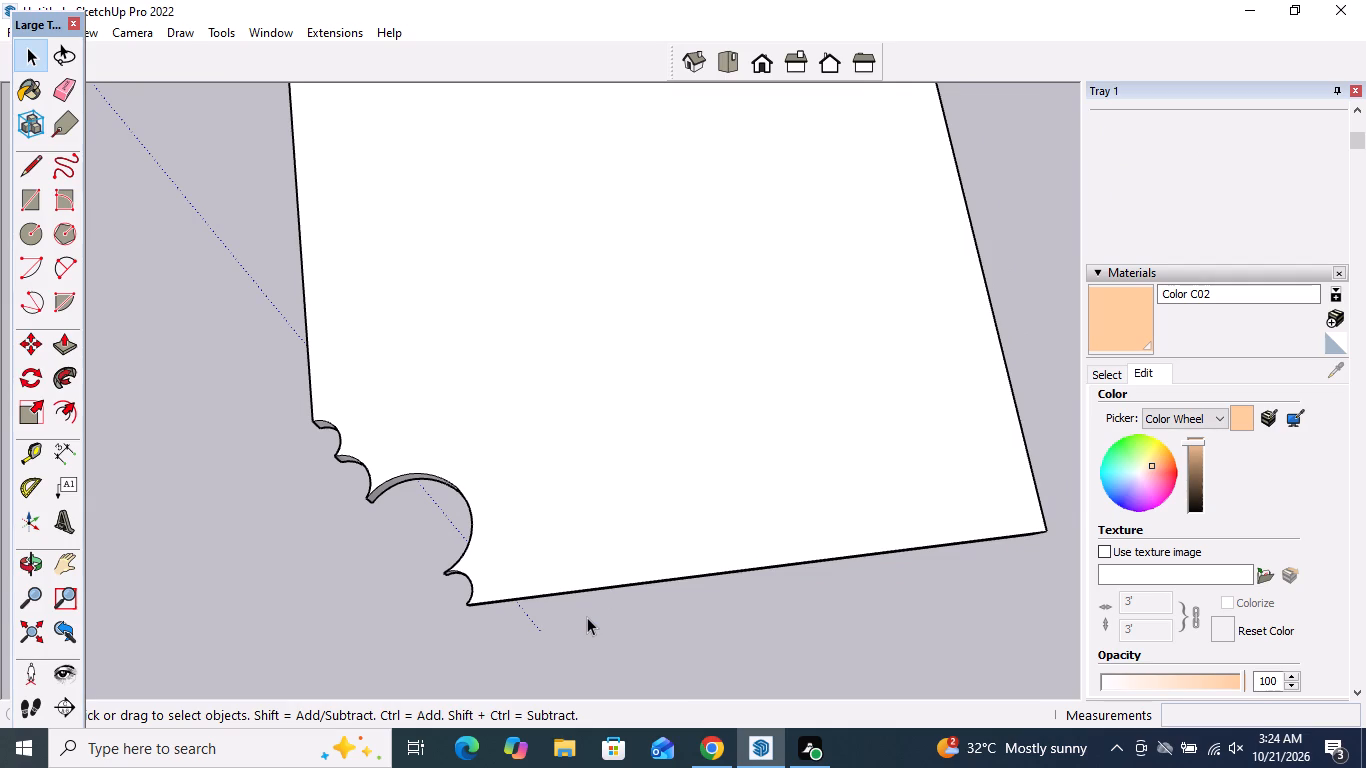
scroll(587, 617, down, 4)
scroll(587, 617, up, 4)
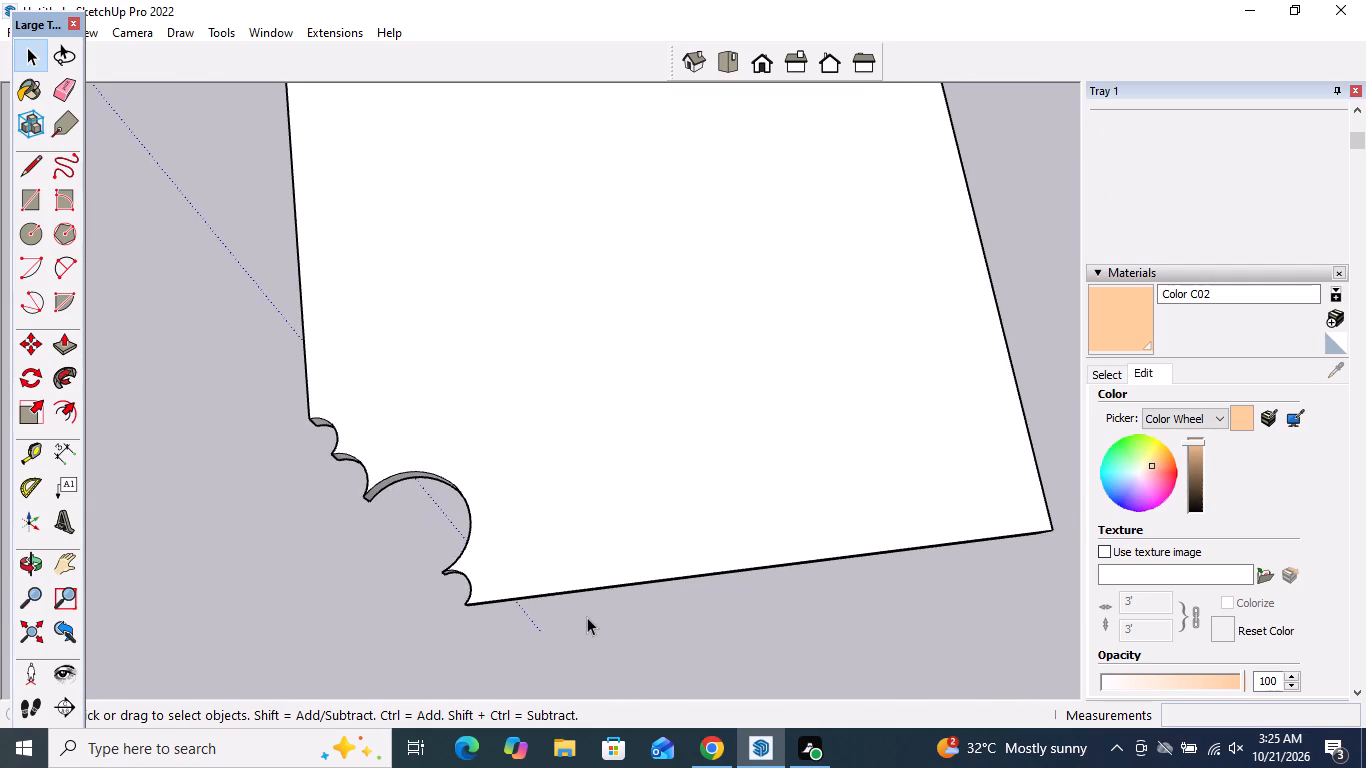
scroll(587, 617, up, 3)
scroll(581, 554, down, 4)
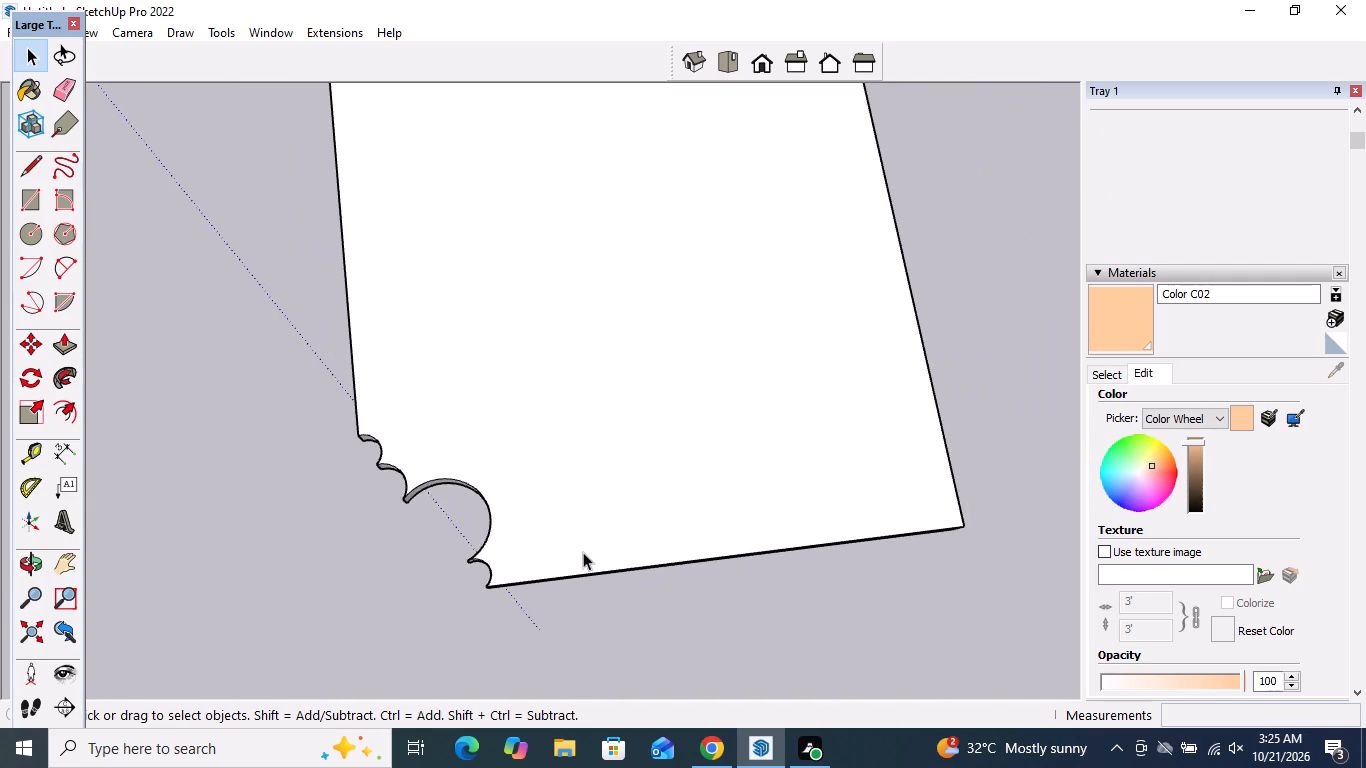
Examine the row of scallops and the deepened notch at the slab's corner from several angles and distances.
scroll(583, 552, down, 6)
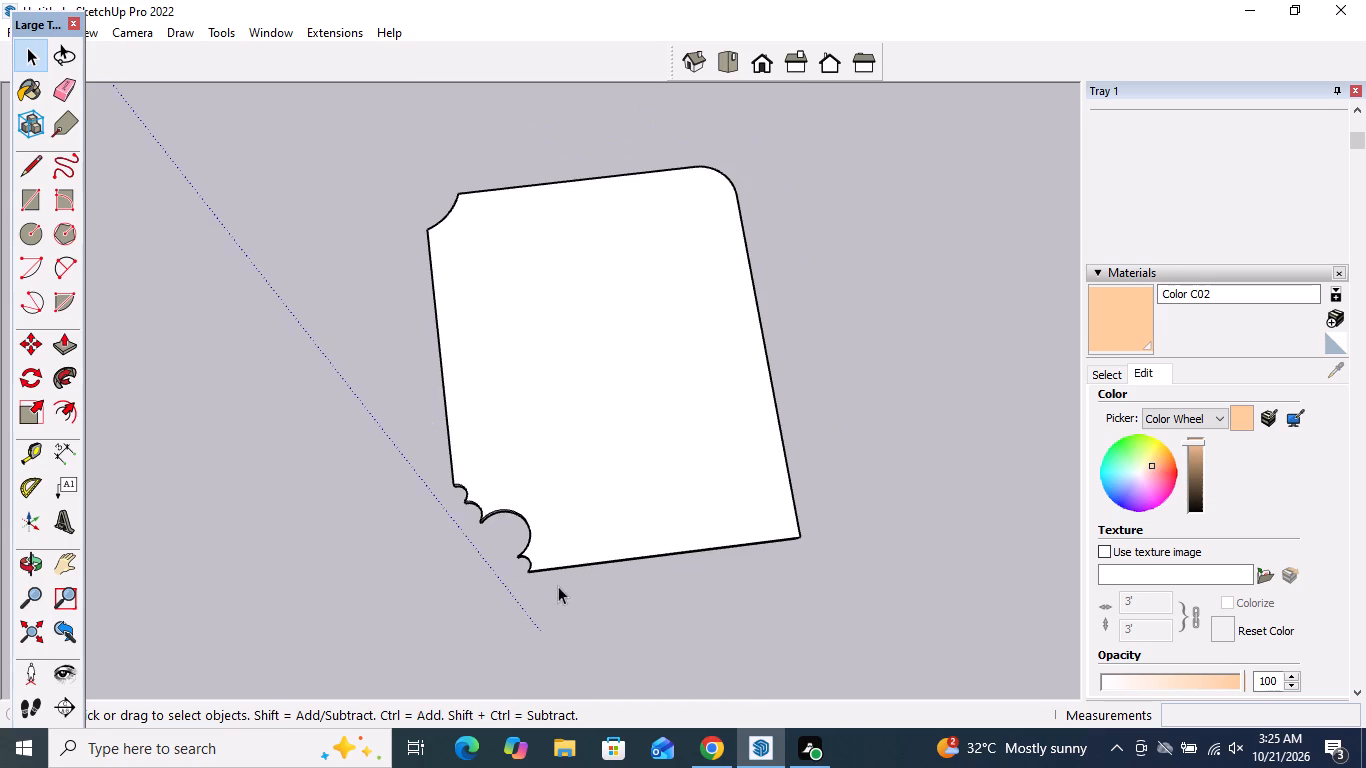
middle_drag(557, 588, 722, 505)
scroll(578, 538, up, 7)
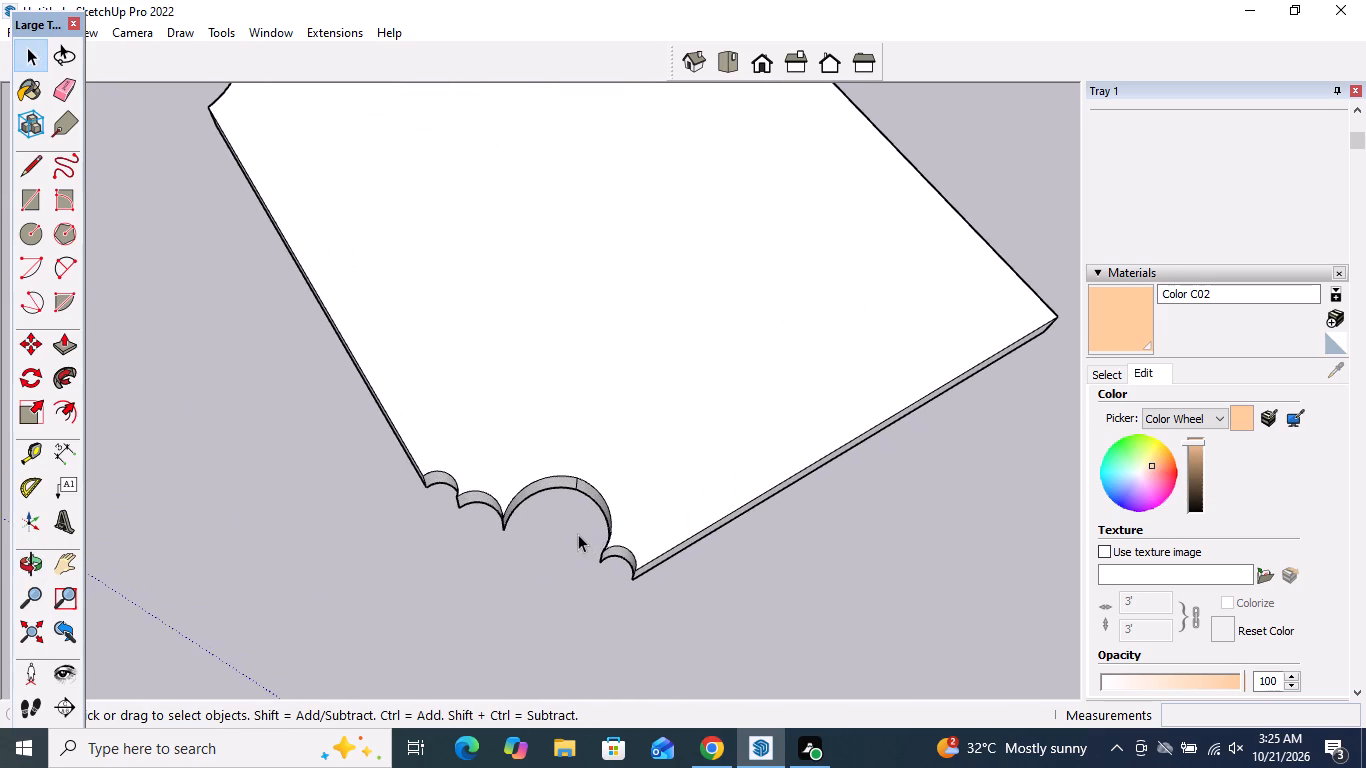
middle_drag(605, 502, 683, 462)
scroll(683, 462, down, 4)
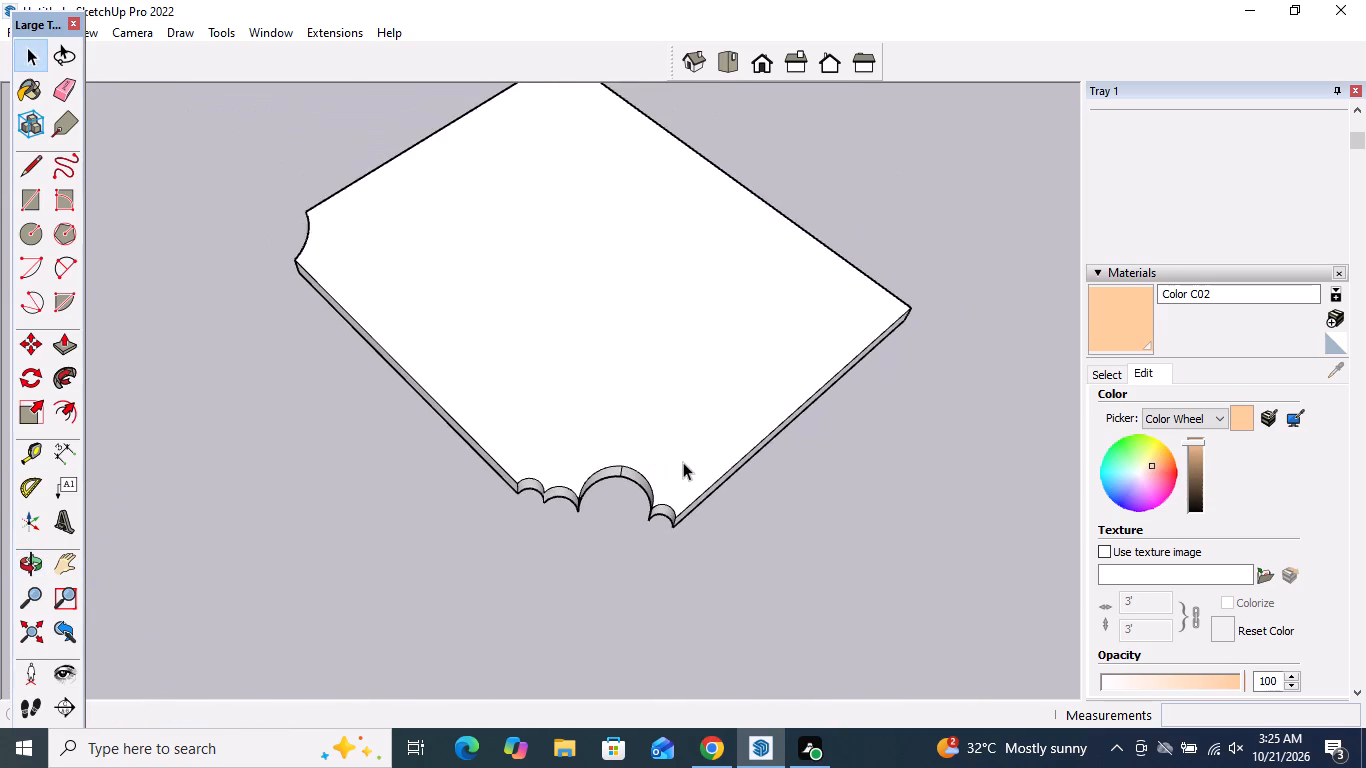
scroll(683, 462, down, 3)
scroll(683, 462, up, 6)
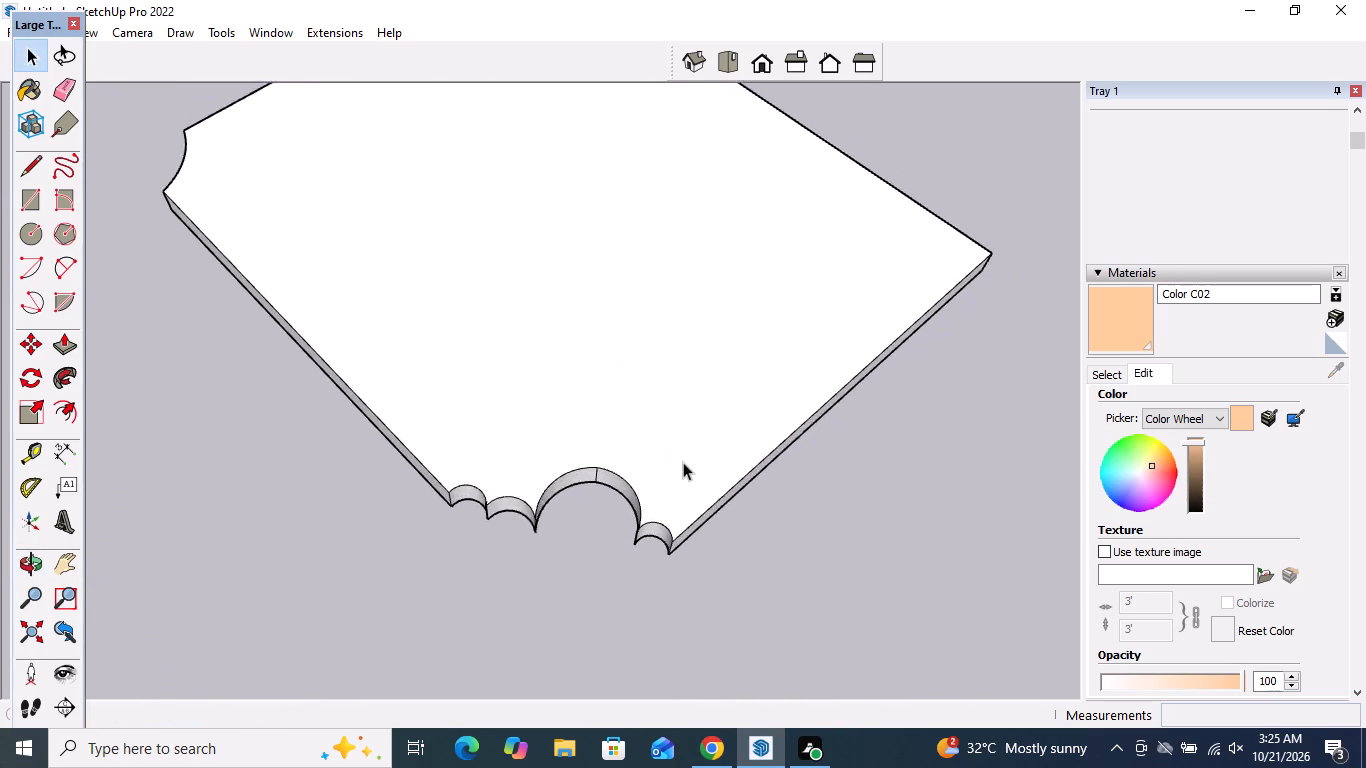
scroll(683, 462, up, 9)
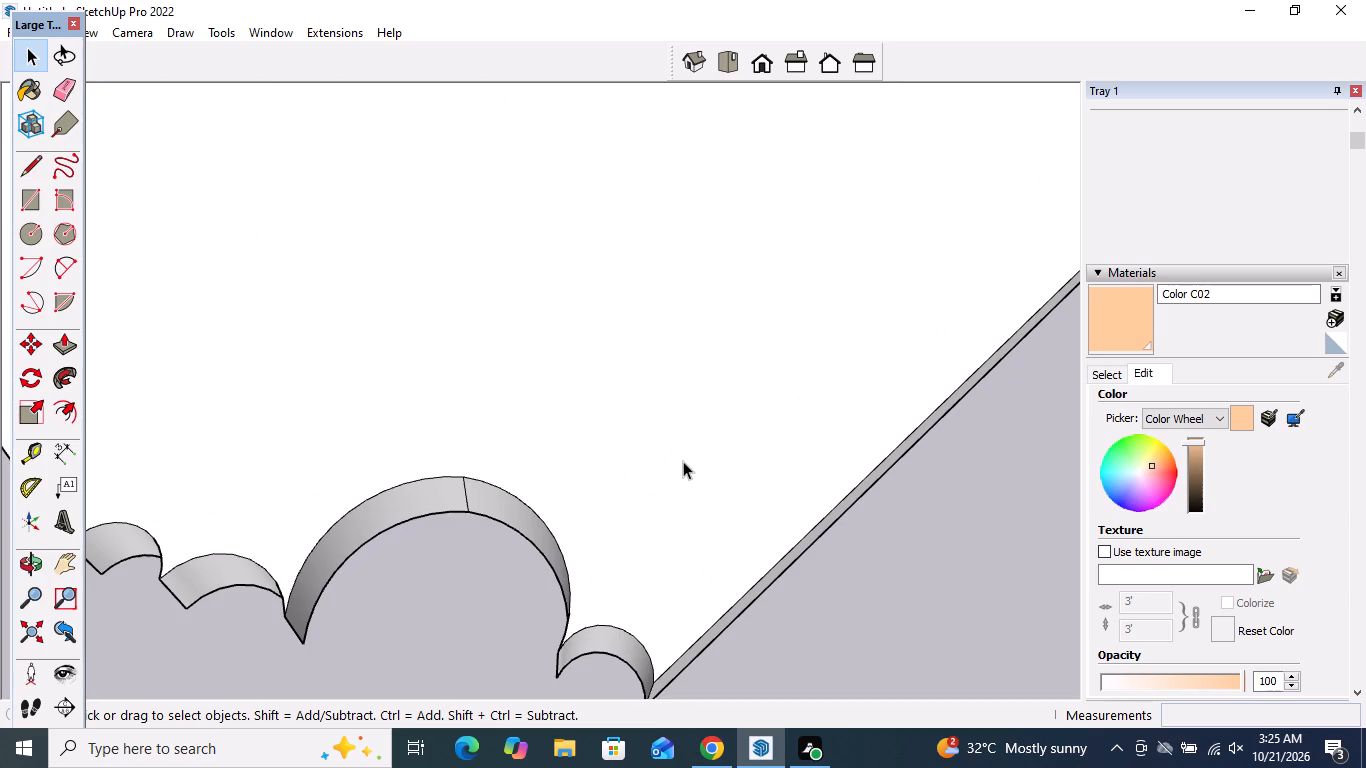
scroll(683, 461, down, 12)
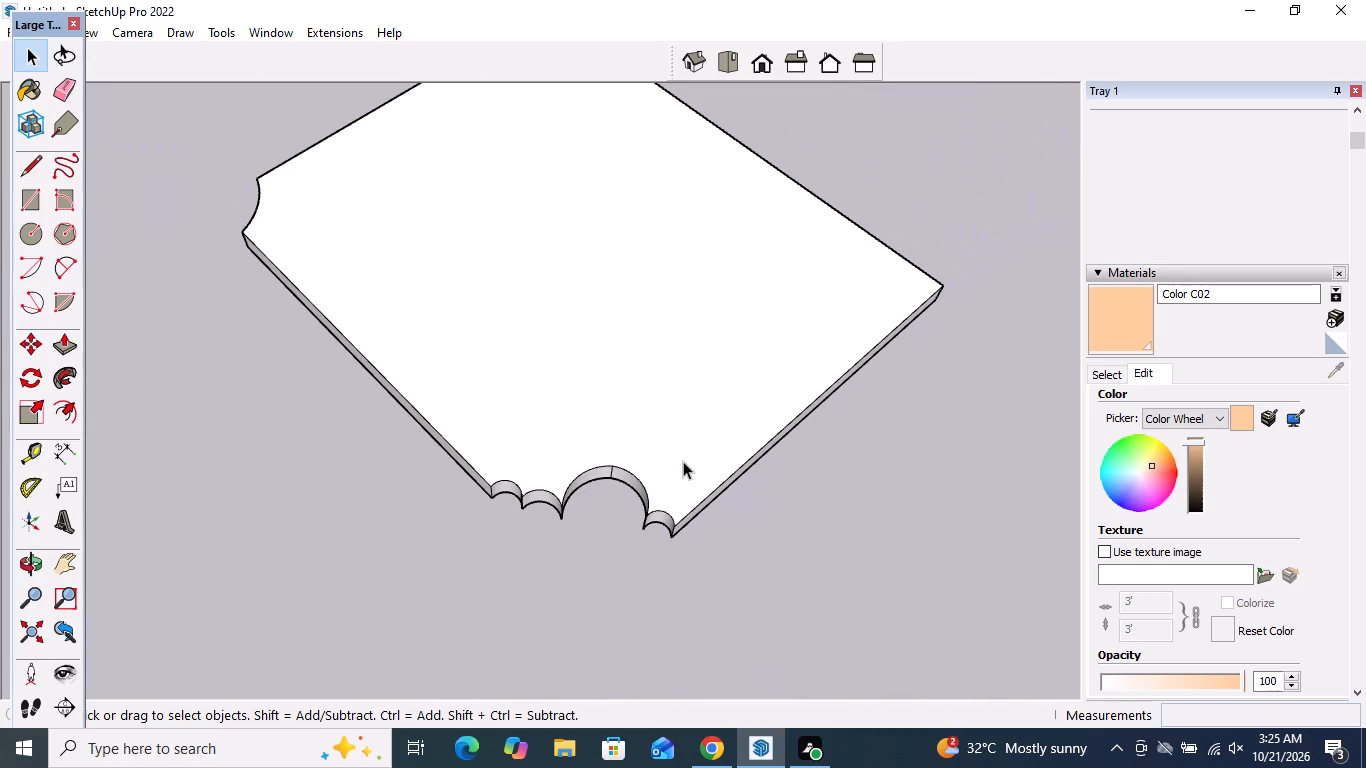
scroll(683, 461, up, 8)
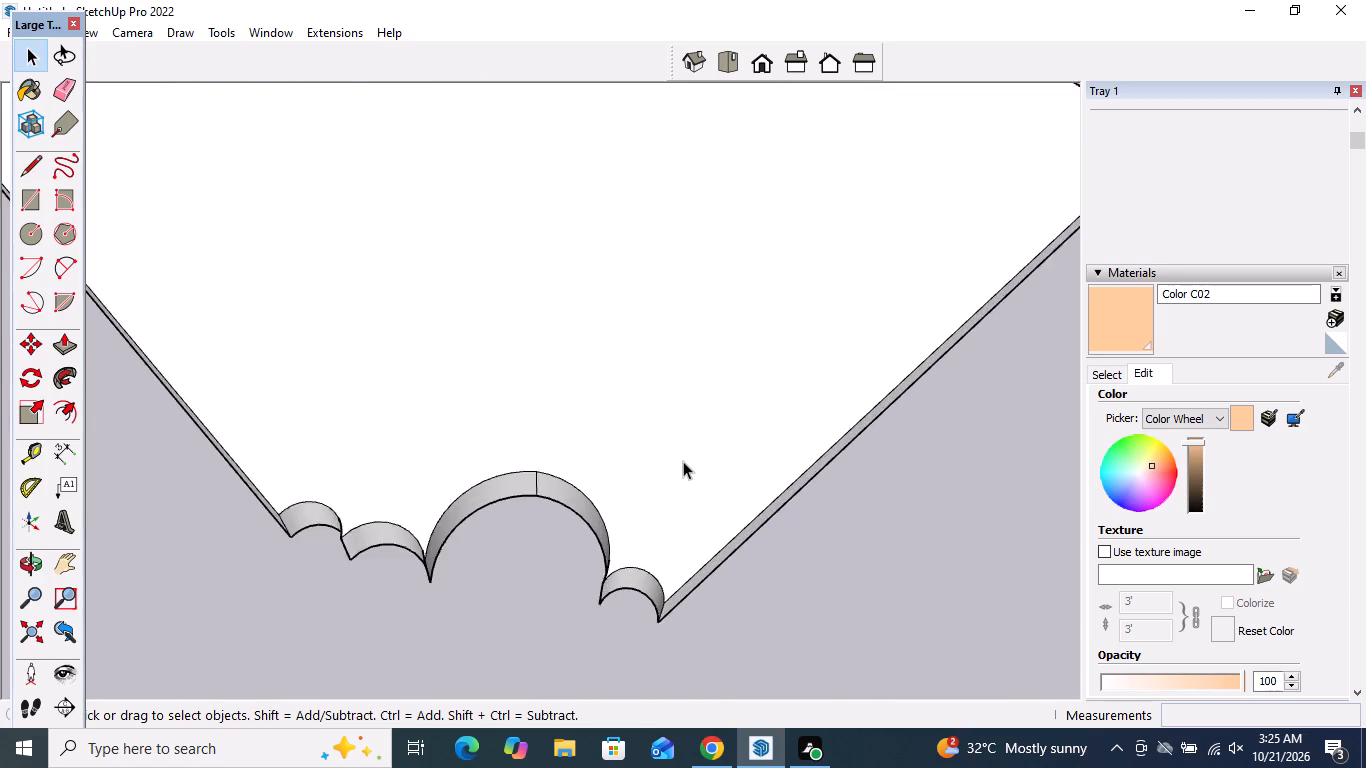
scroll(683, 461, up, 6)
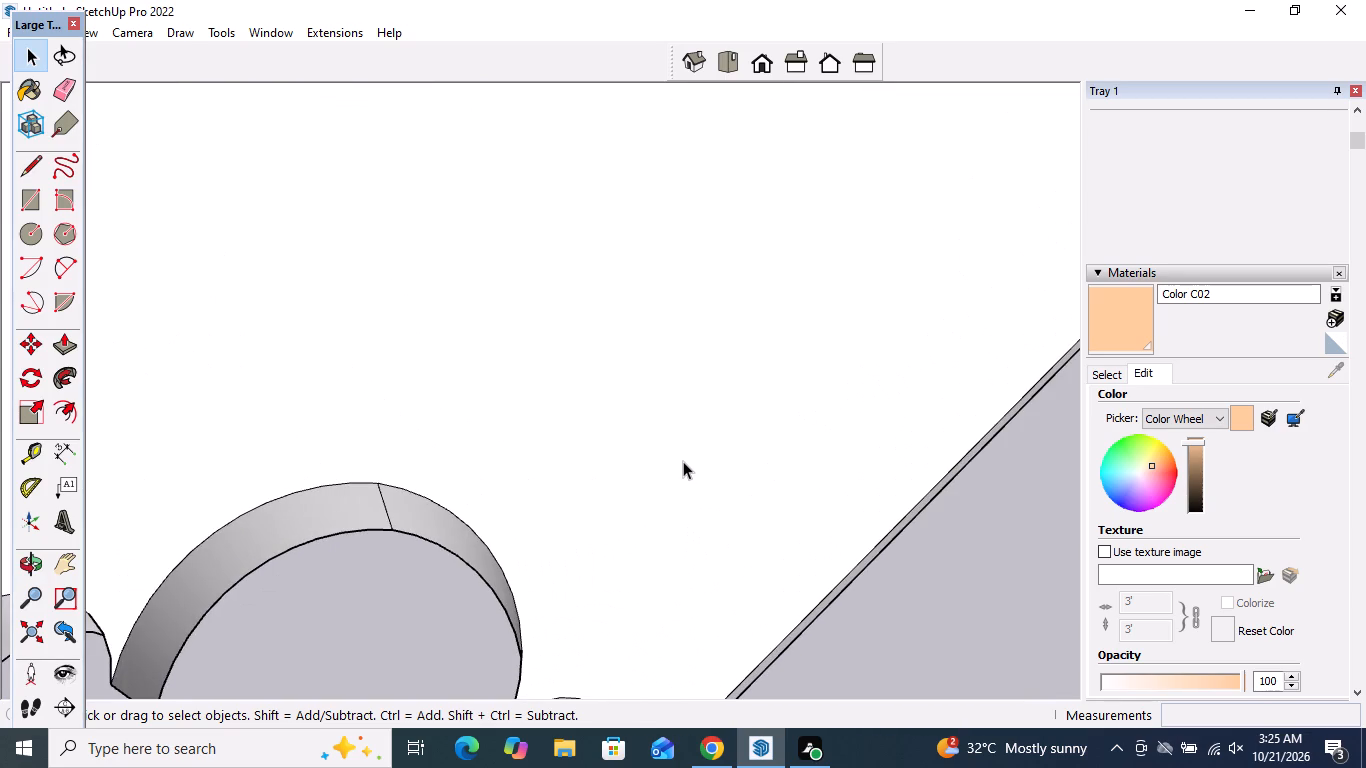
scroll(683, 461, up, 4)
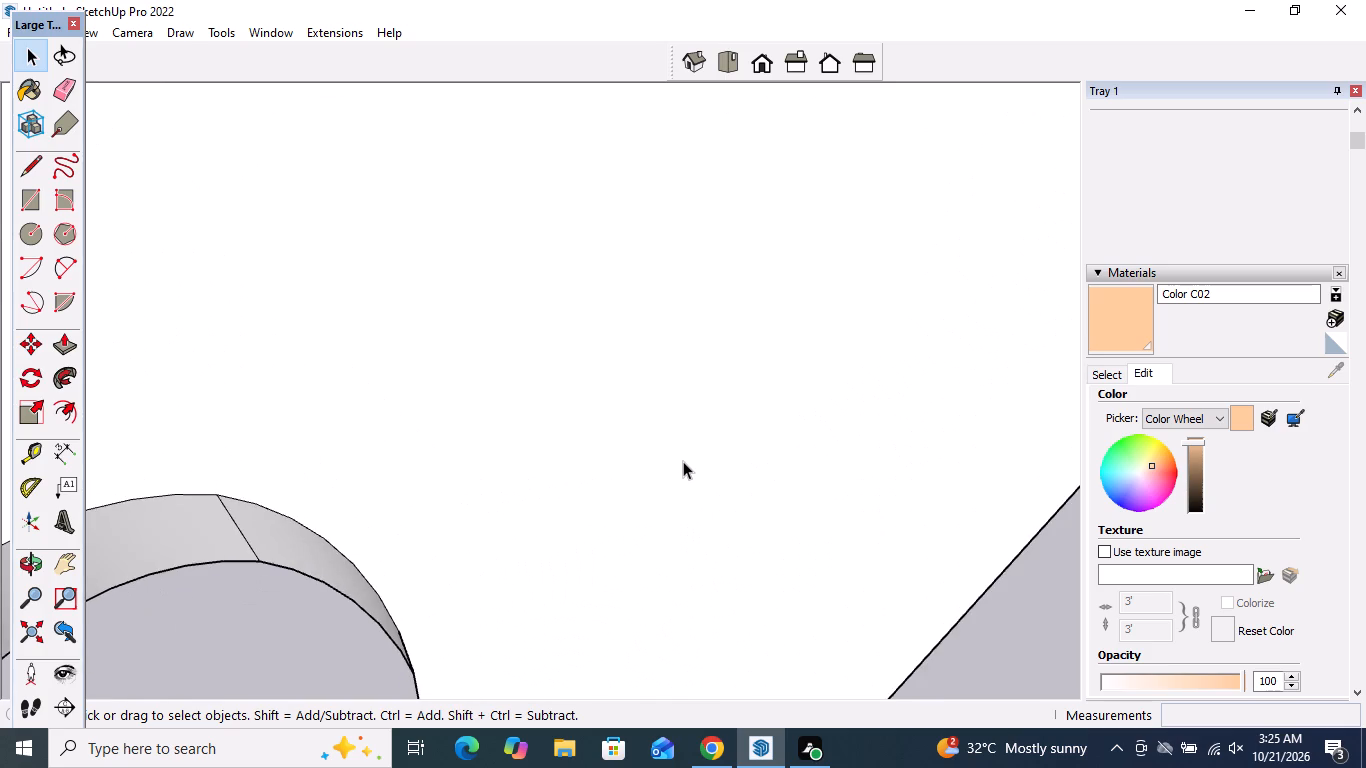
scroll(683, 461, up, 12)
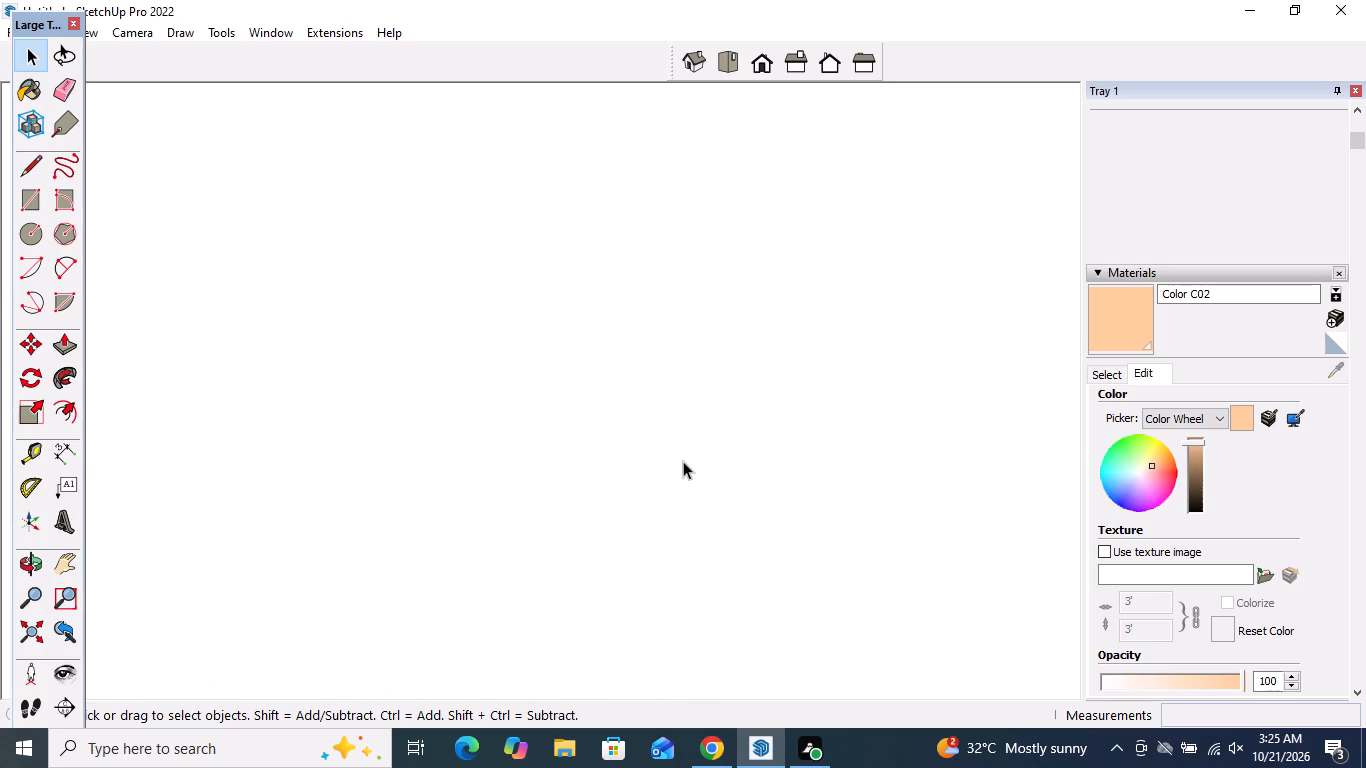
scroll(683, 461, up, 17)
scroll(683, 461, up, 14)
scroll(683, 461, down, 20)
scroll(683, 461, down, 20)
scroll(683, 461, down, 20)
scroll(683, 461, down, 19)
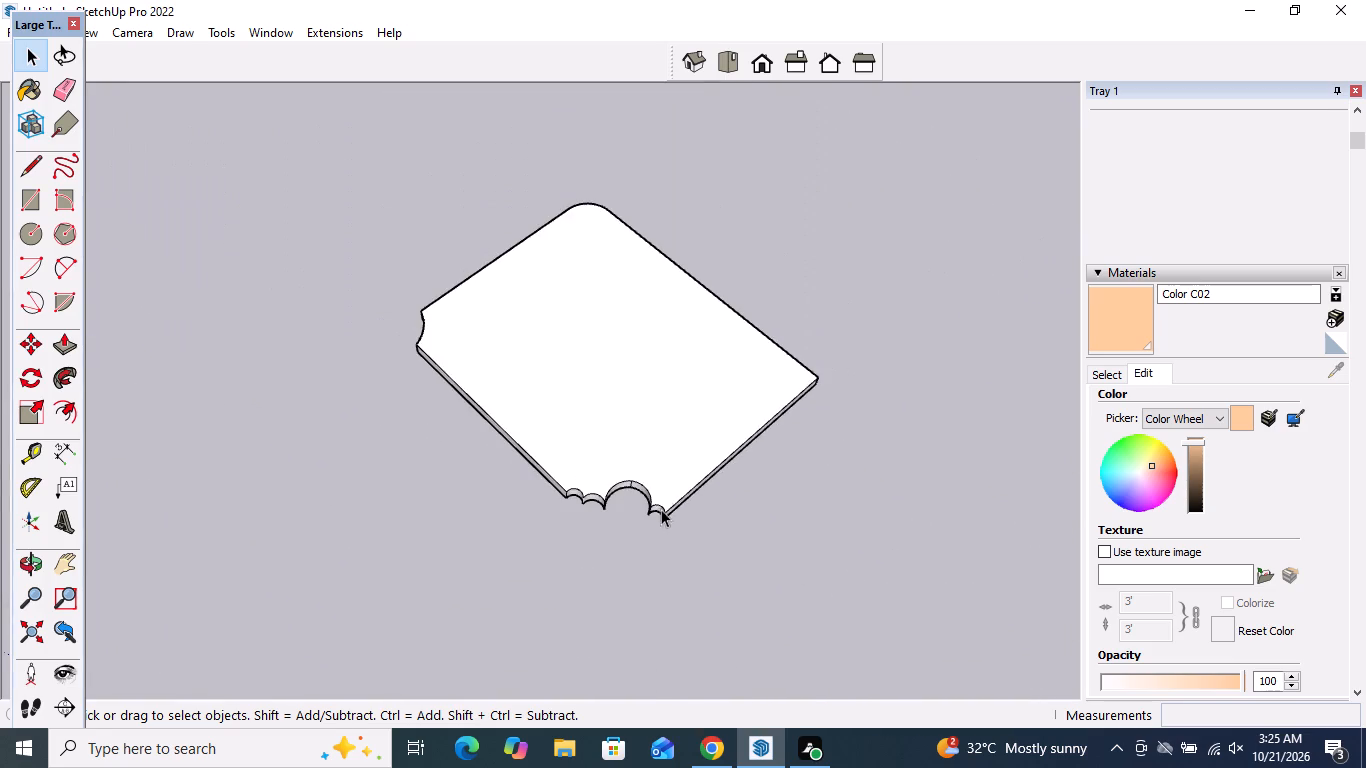
Cut a circular hole of about 1' 2 7/8" radius near the middle of the slab's top face, through the full 5 1/16" thickness.
middle_drag(646, 506, 1069, 432)
middle_drag(596, 419, 898, 456)
scroll(508, 387, up, 4)
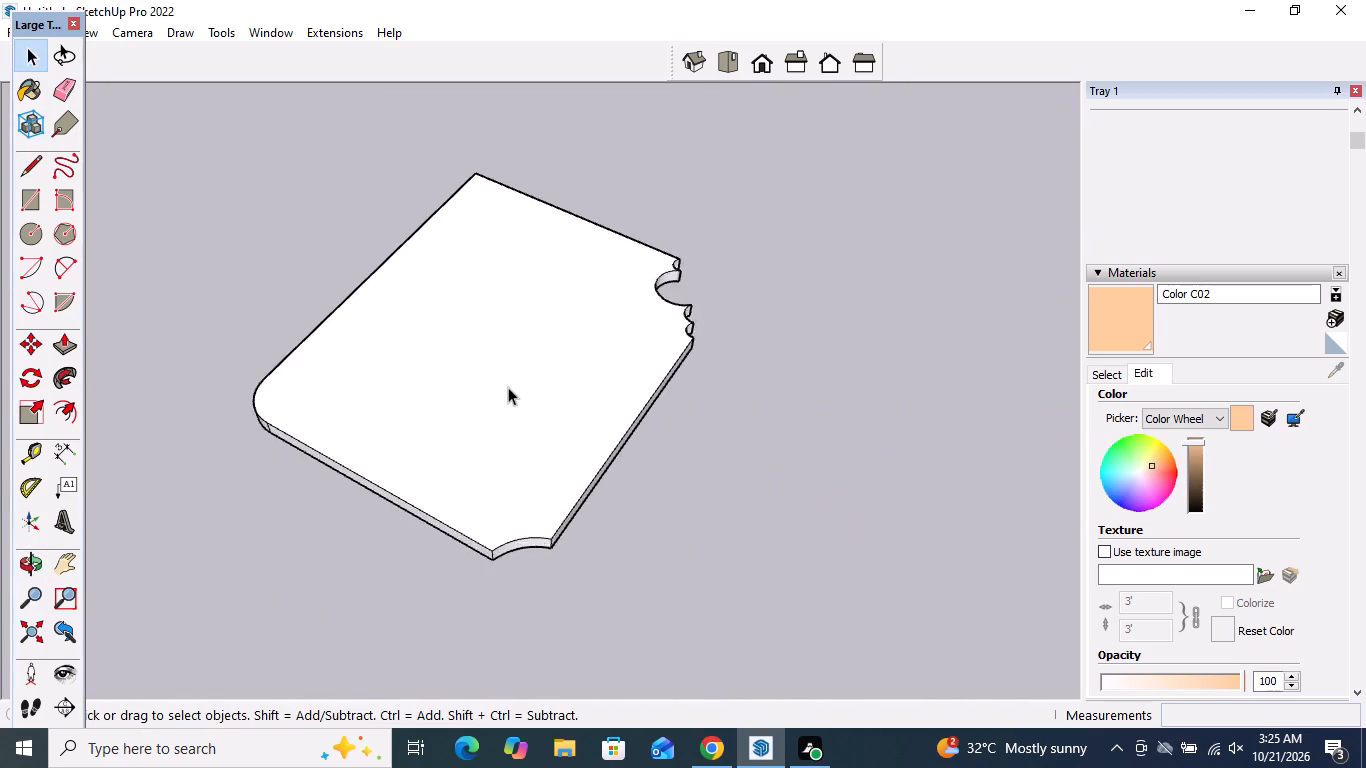
scroll(489, 397, up, 1)
click(23, 244)
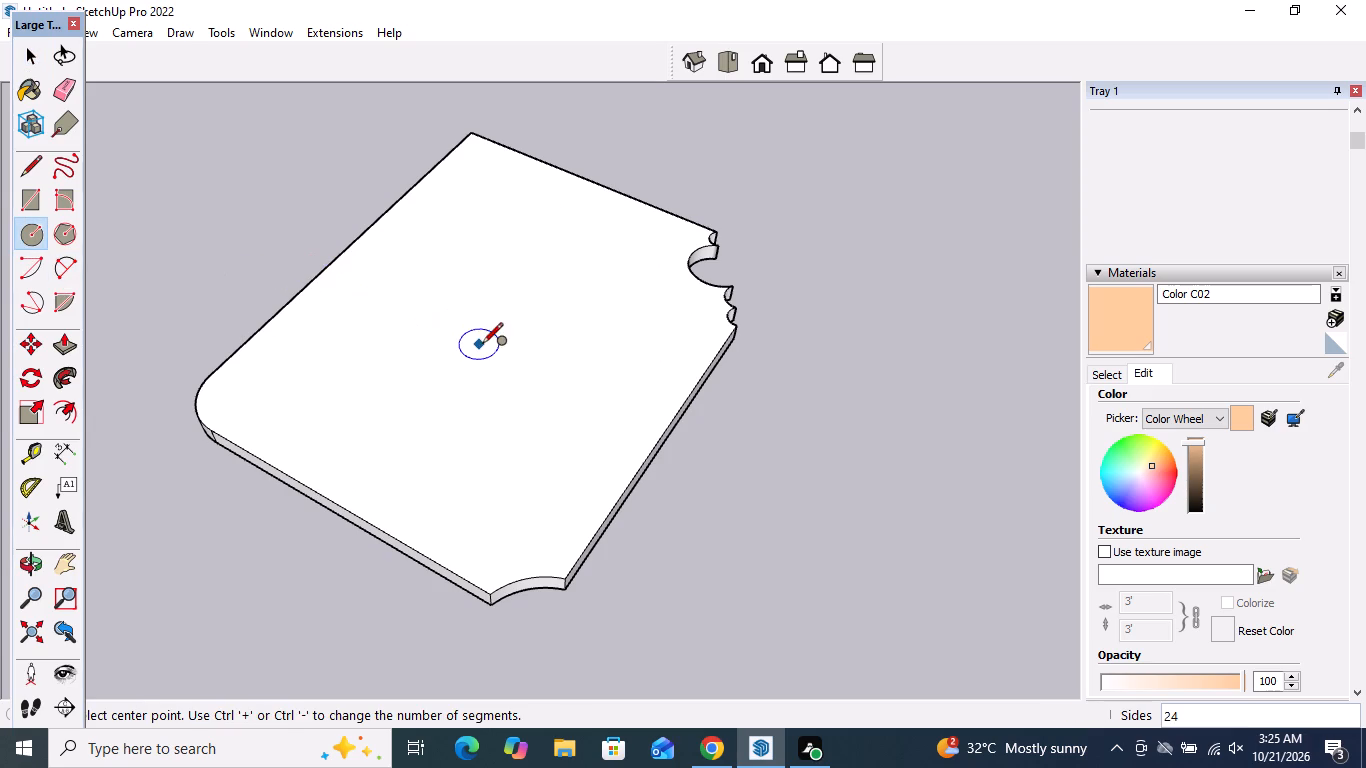
click(476, 348)
click(531, 332)
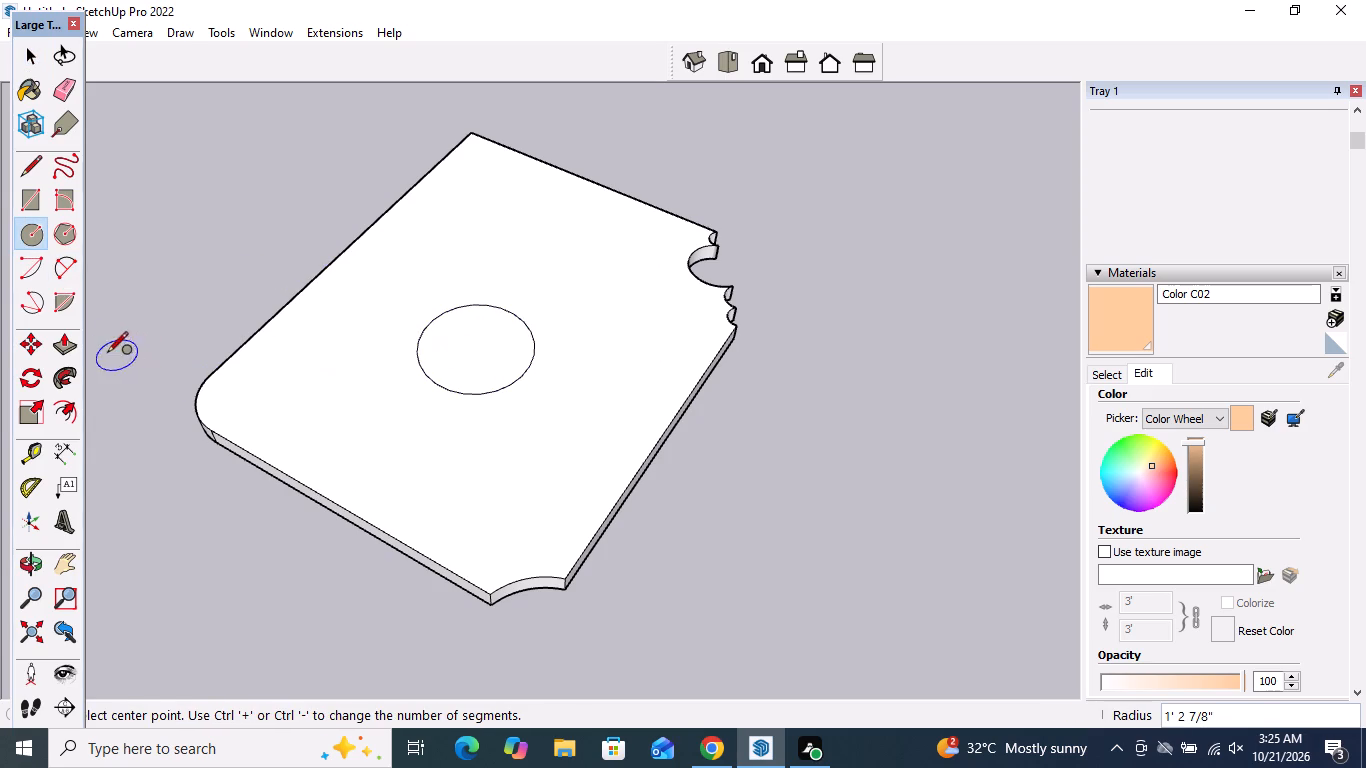
click(66, 347)
click(462, 338)
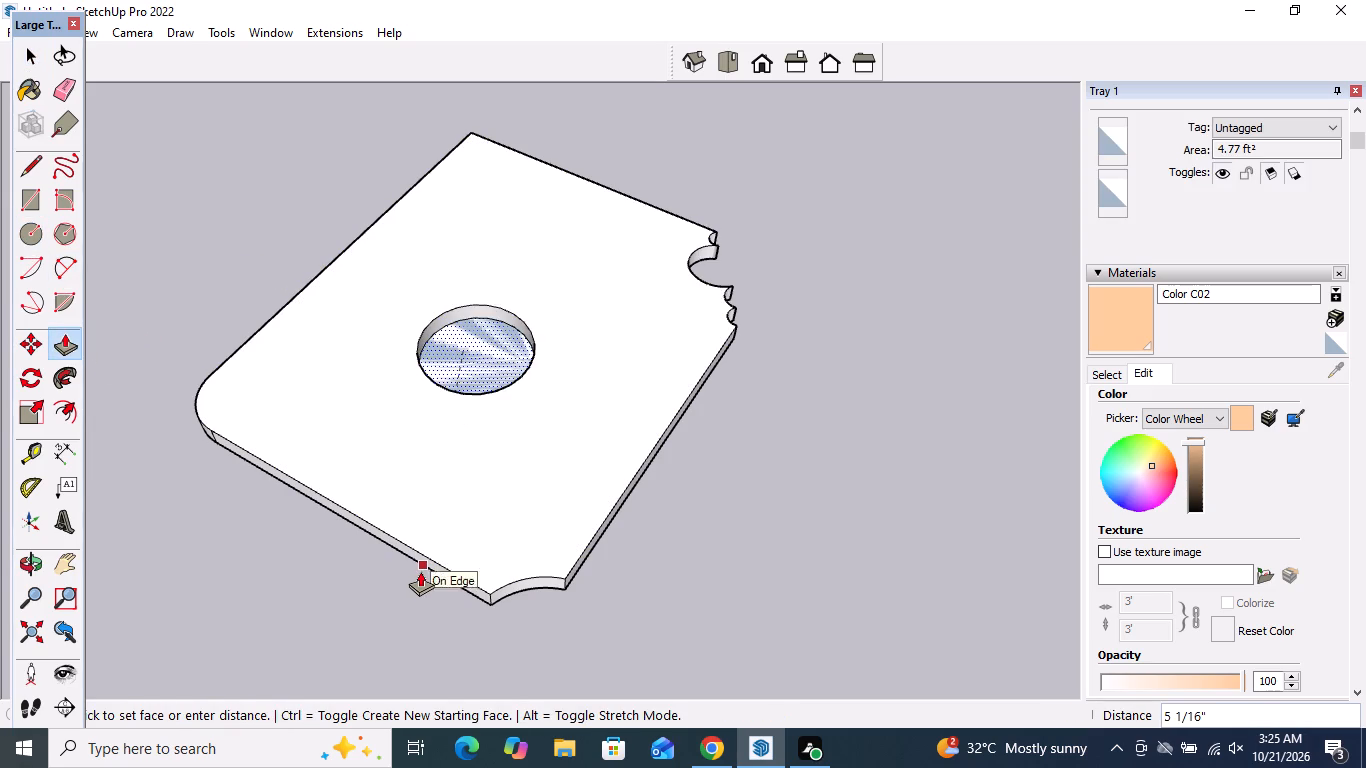
click(420, 571)
scroll(556, 348, down, 4)
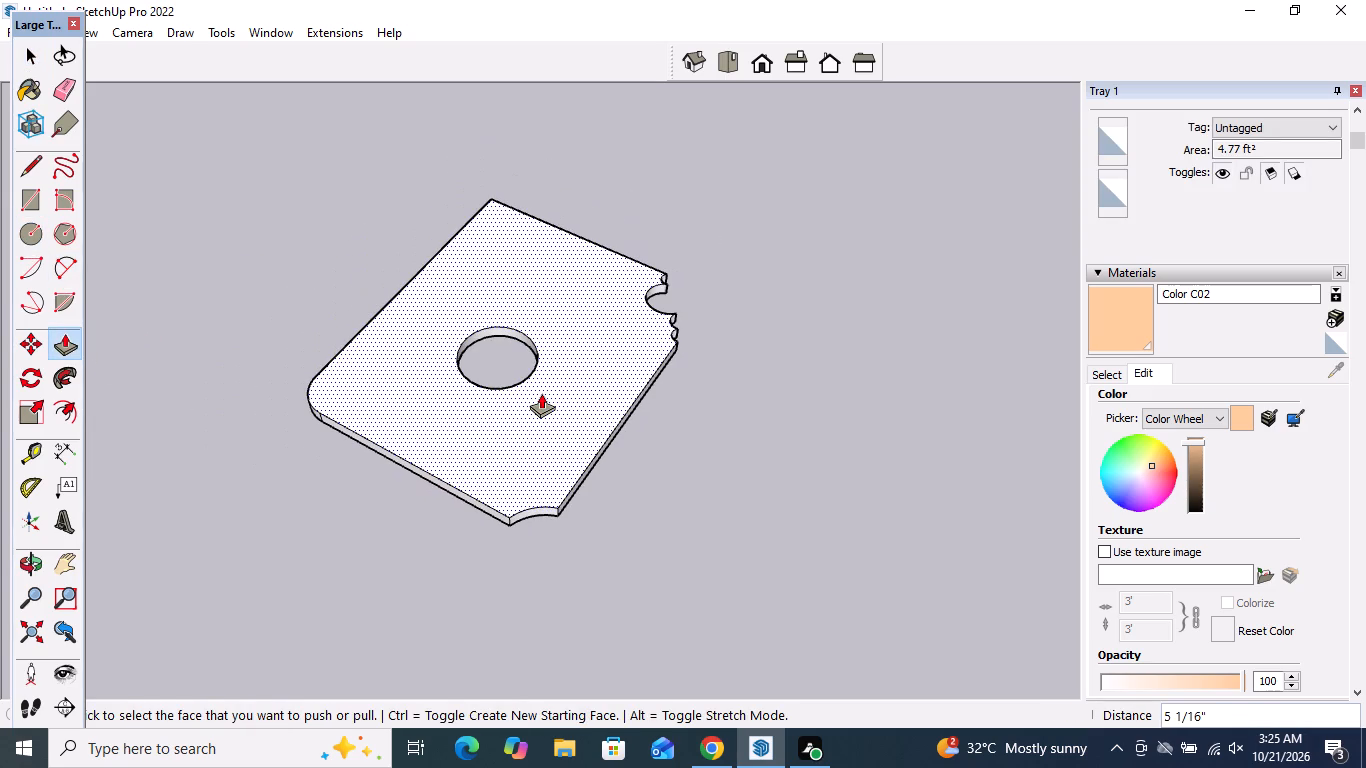
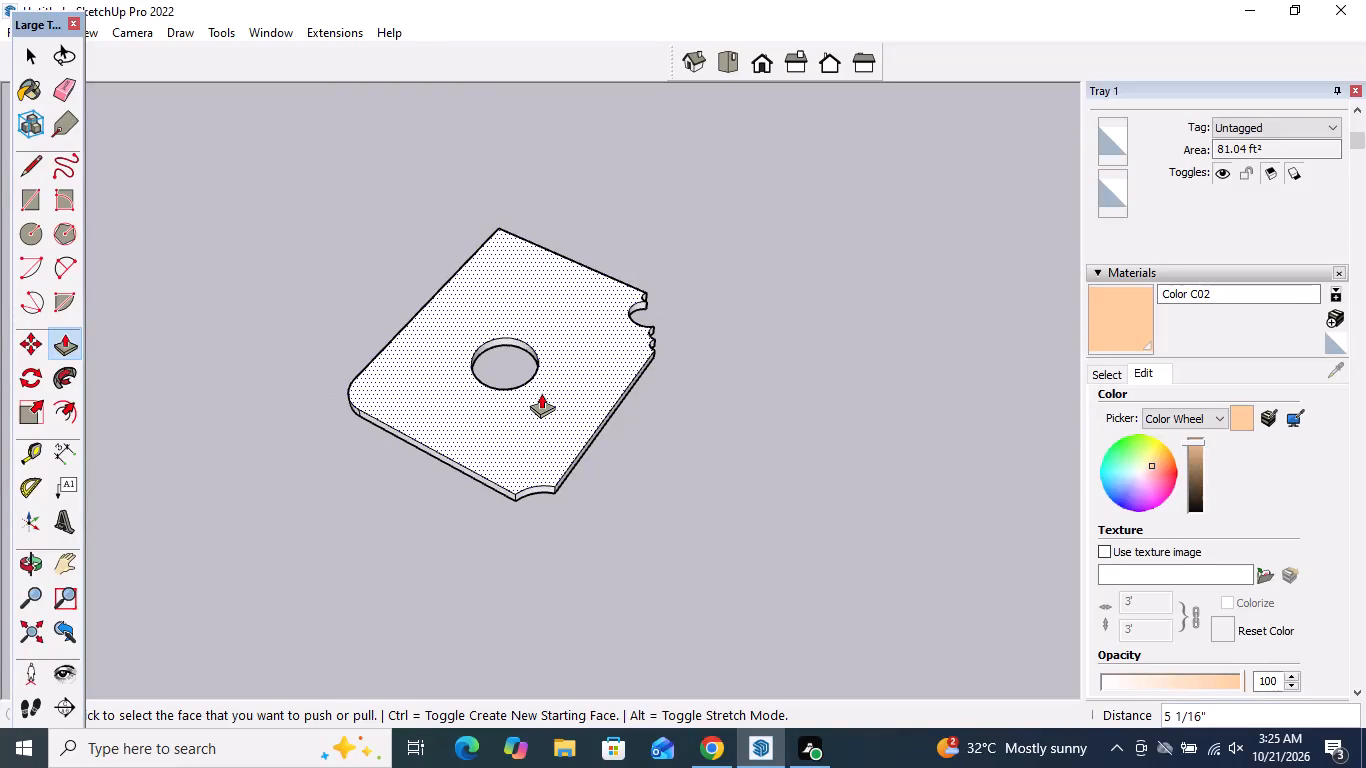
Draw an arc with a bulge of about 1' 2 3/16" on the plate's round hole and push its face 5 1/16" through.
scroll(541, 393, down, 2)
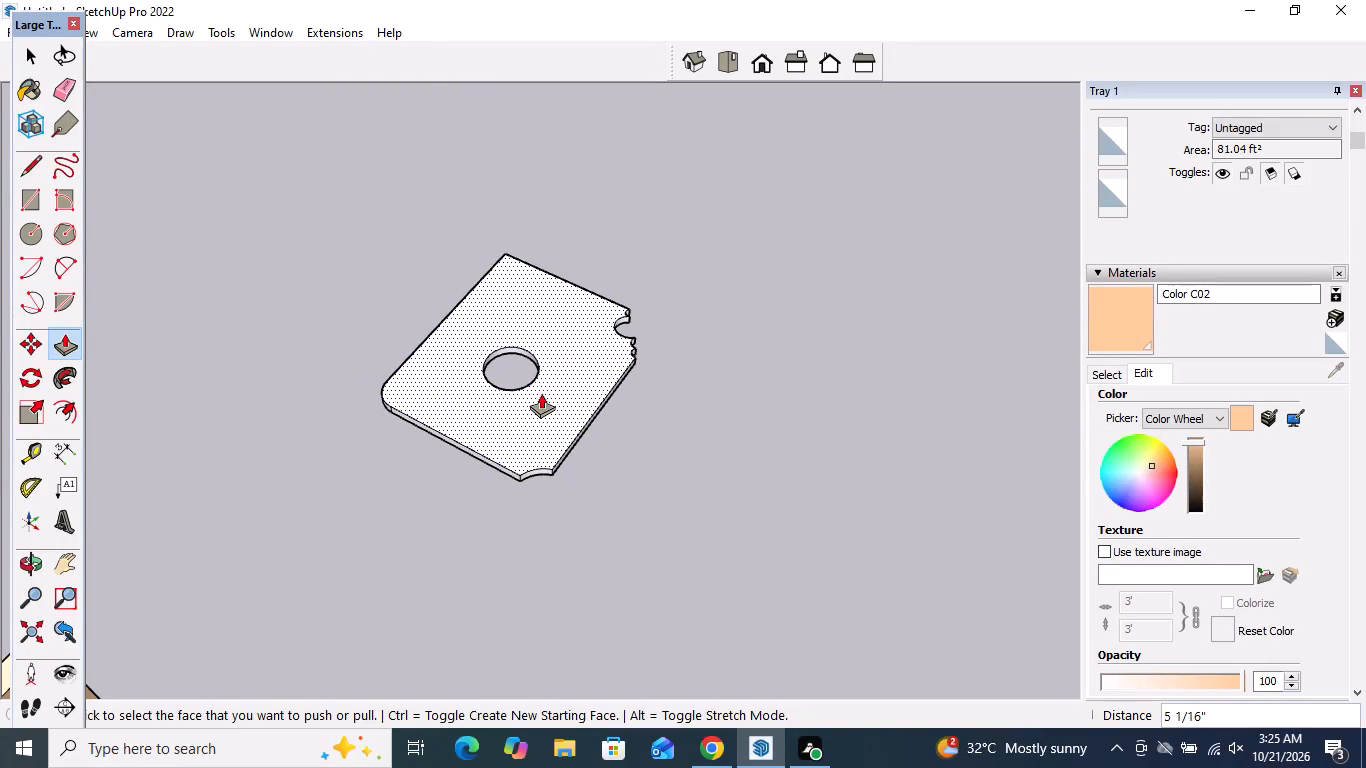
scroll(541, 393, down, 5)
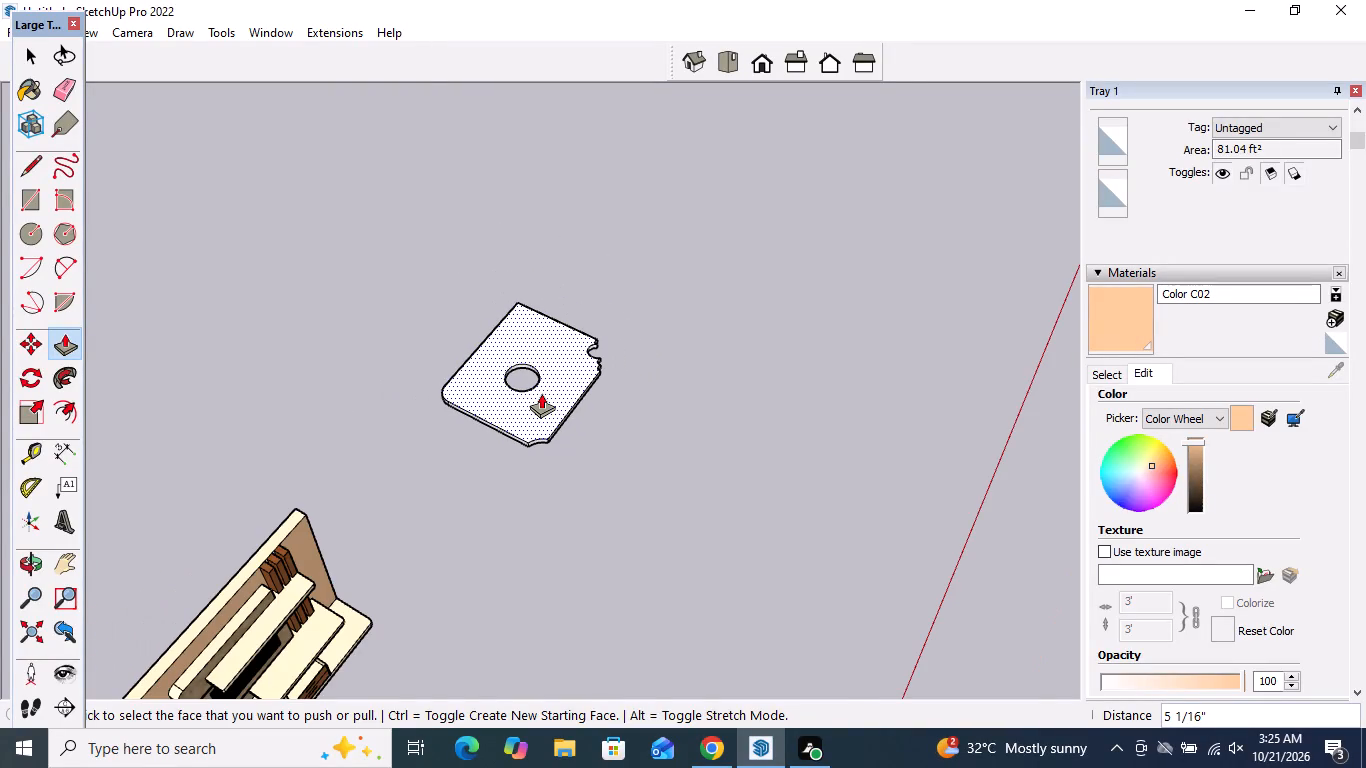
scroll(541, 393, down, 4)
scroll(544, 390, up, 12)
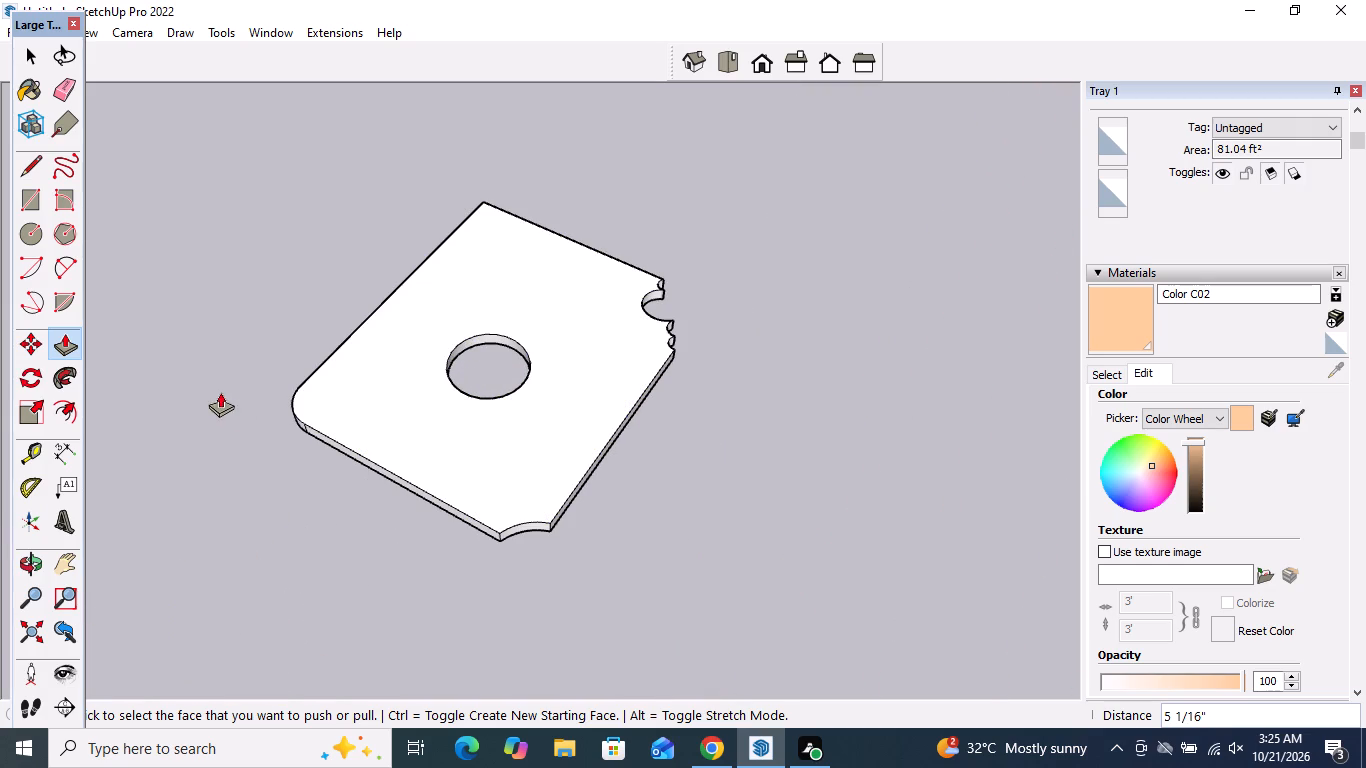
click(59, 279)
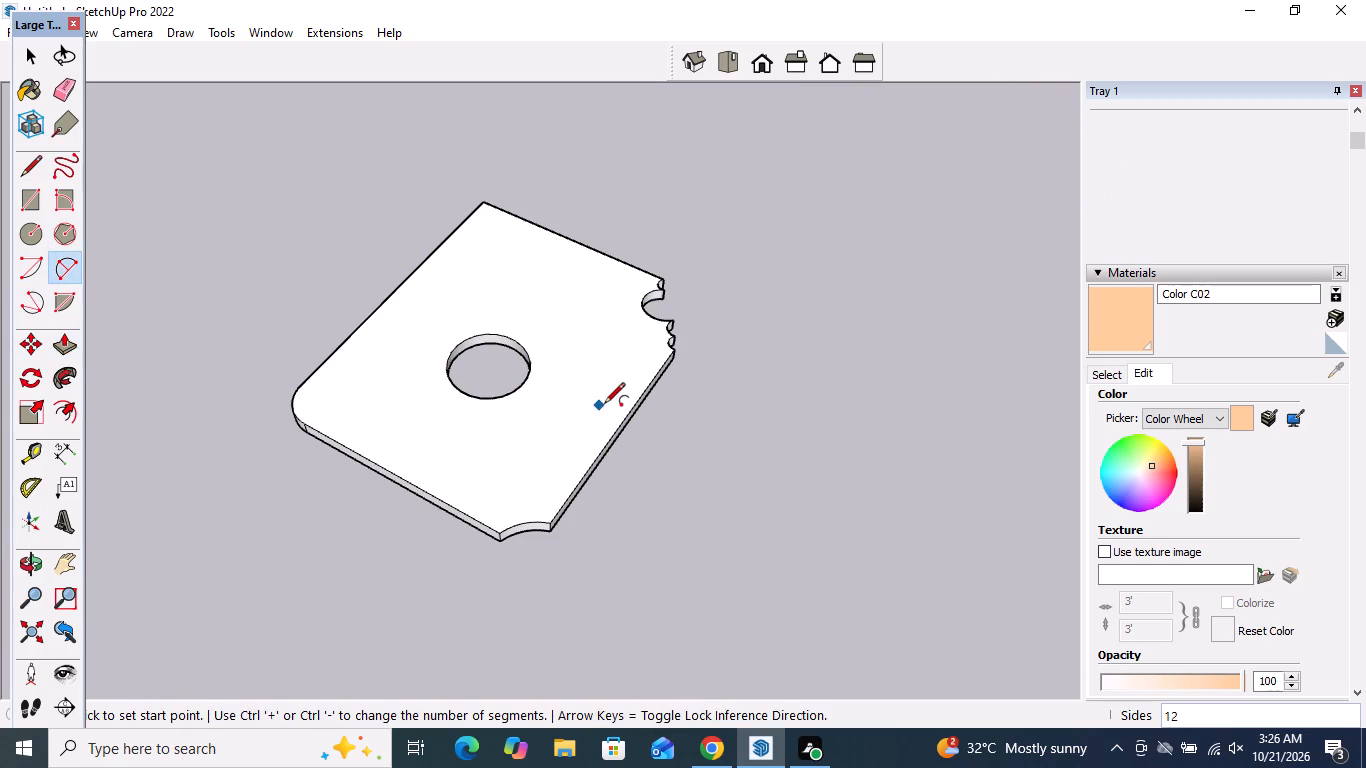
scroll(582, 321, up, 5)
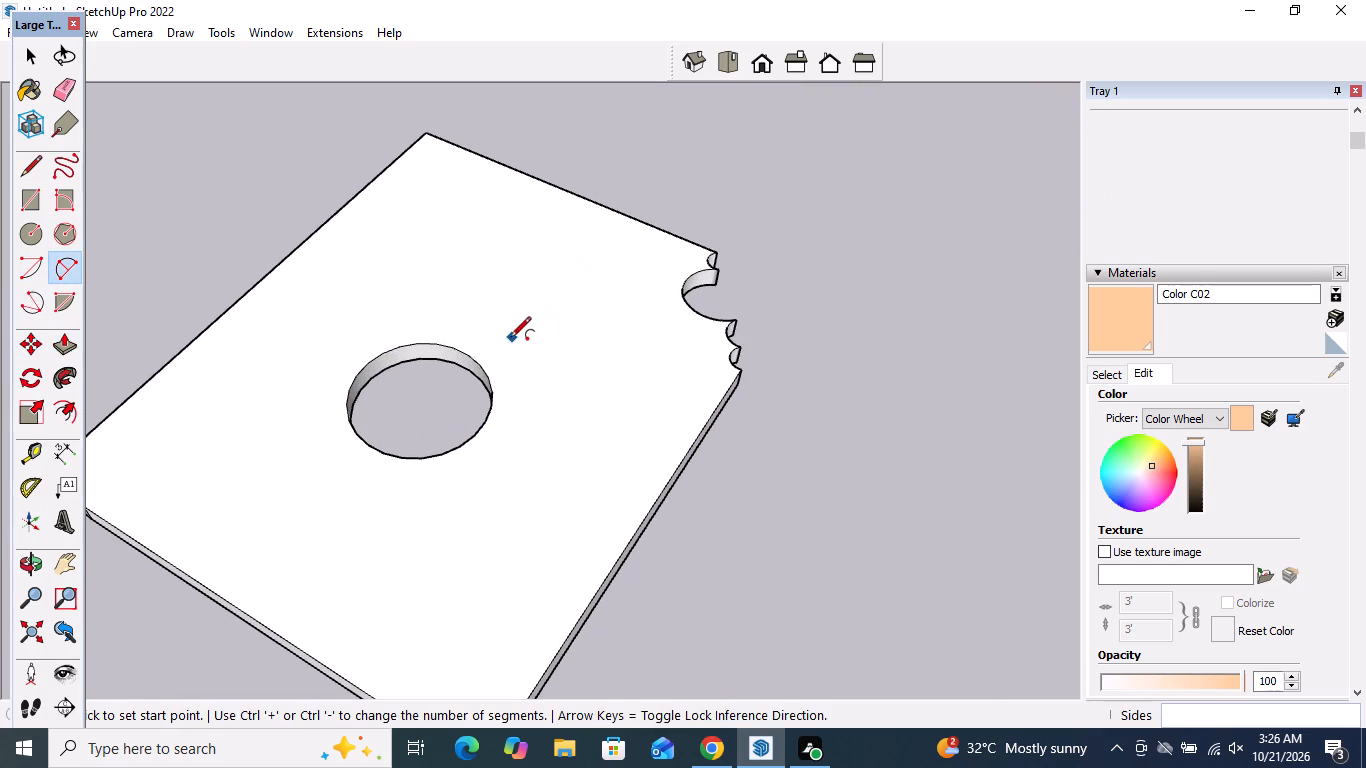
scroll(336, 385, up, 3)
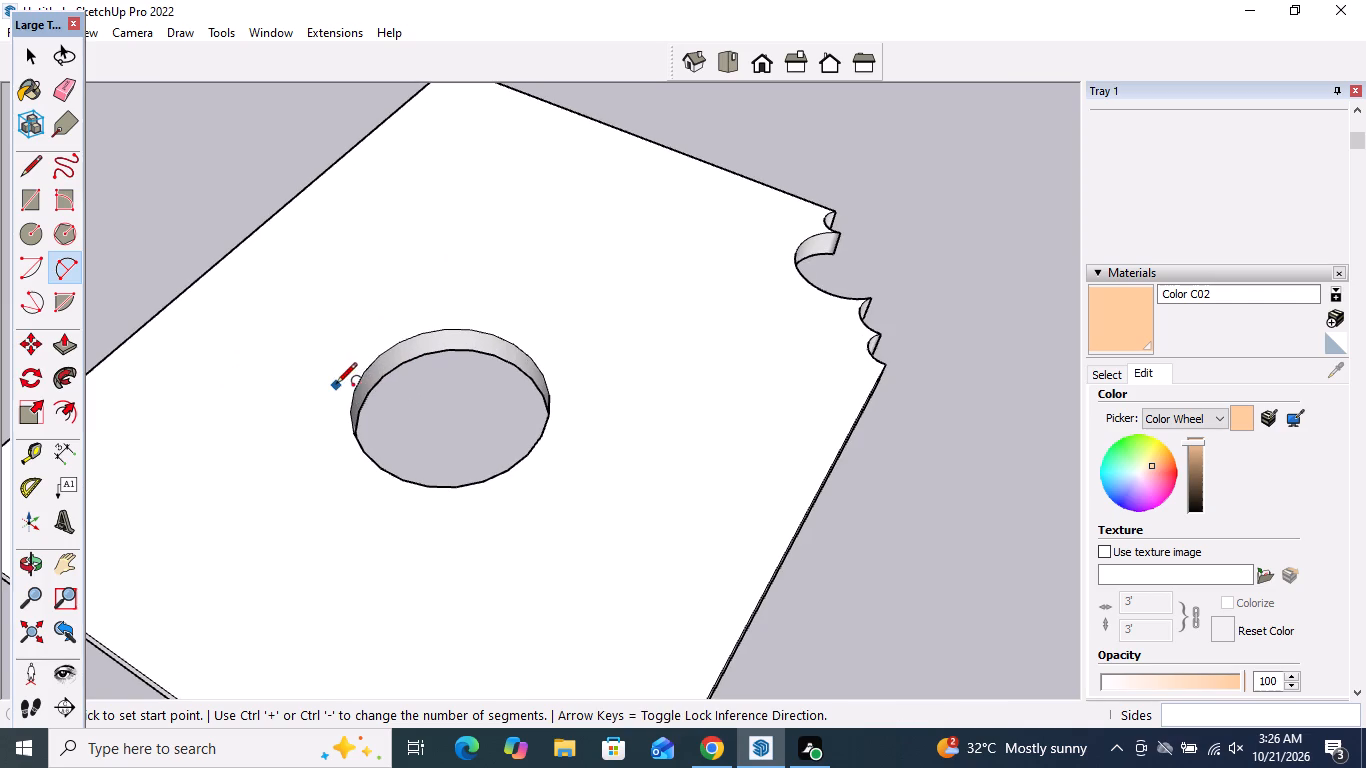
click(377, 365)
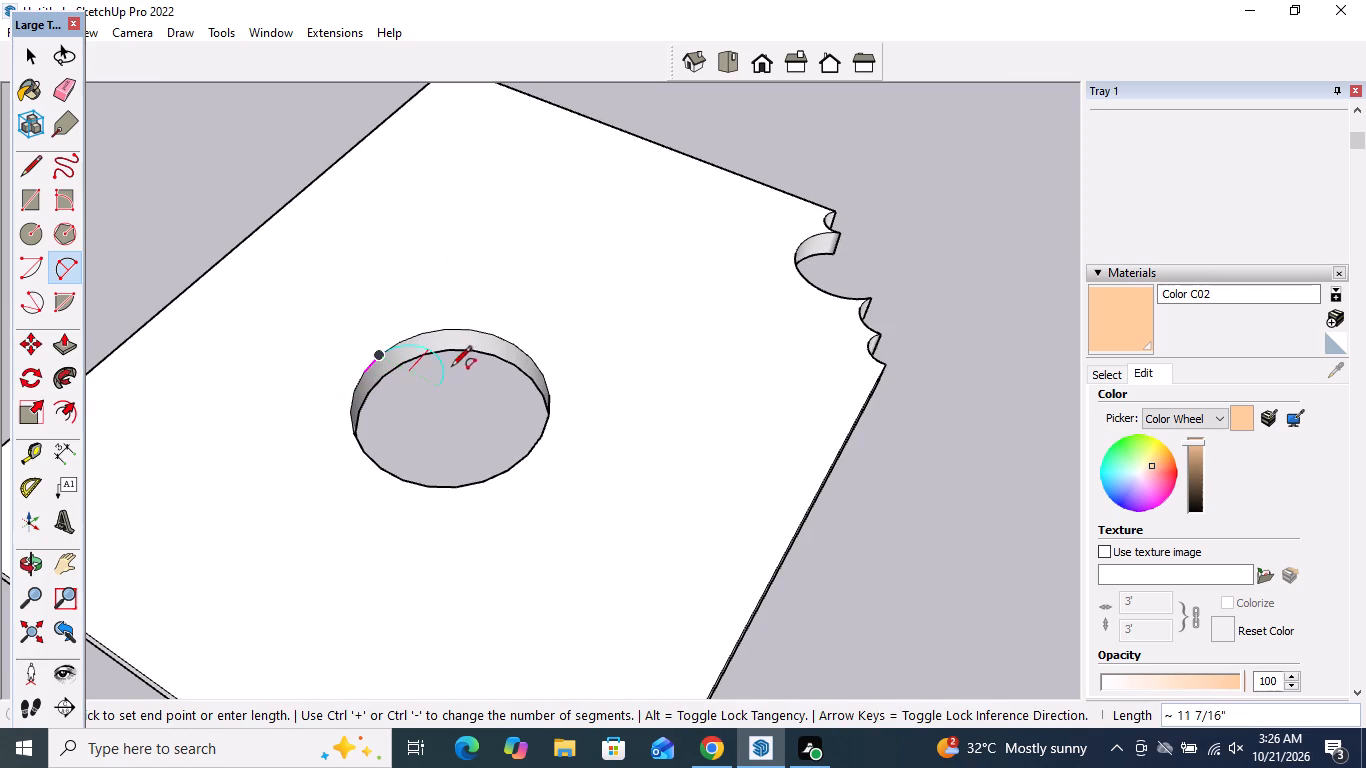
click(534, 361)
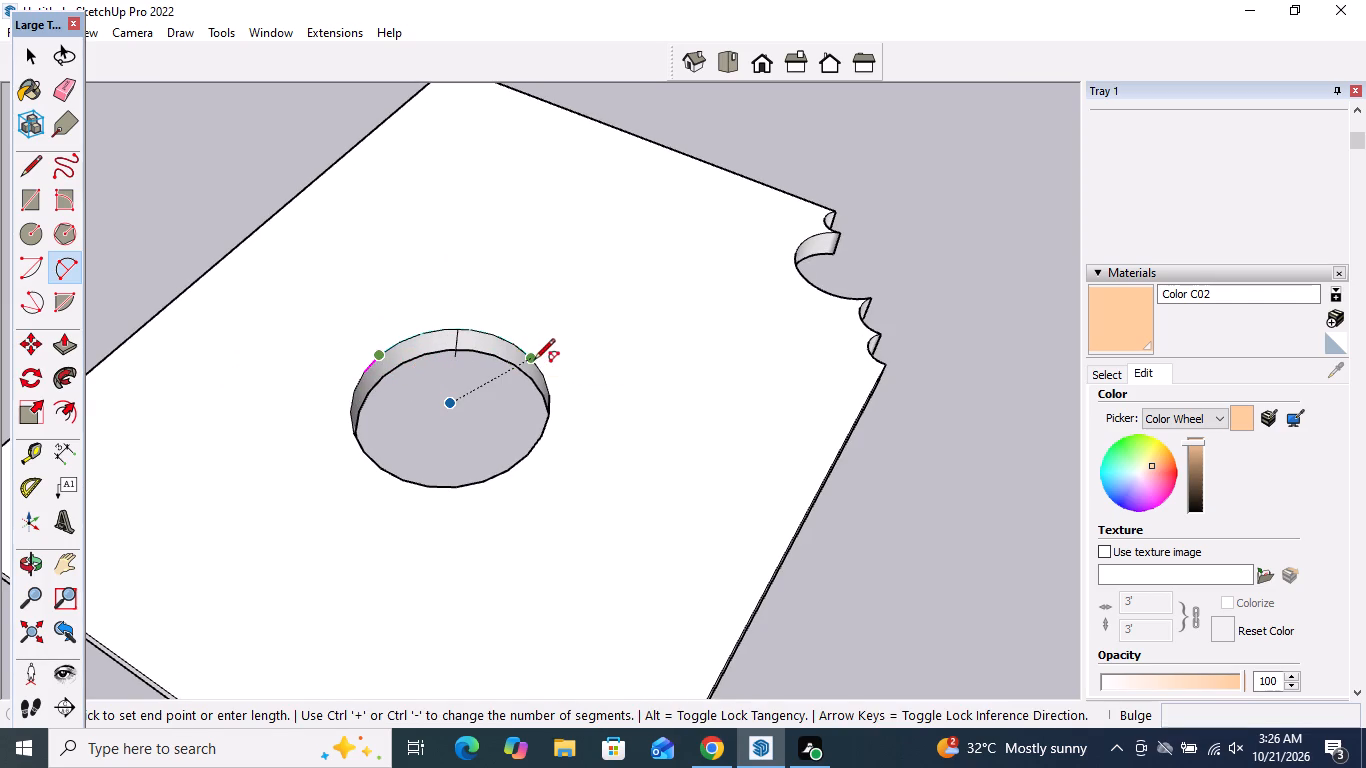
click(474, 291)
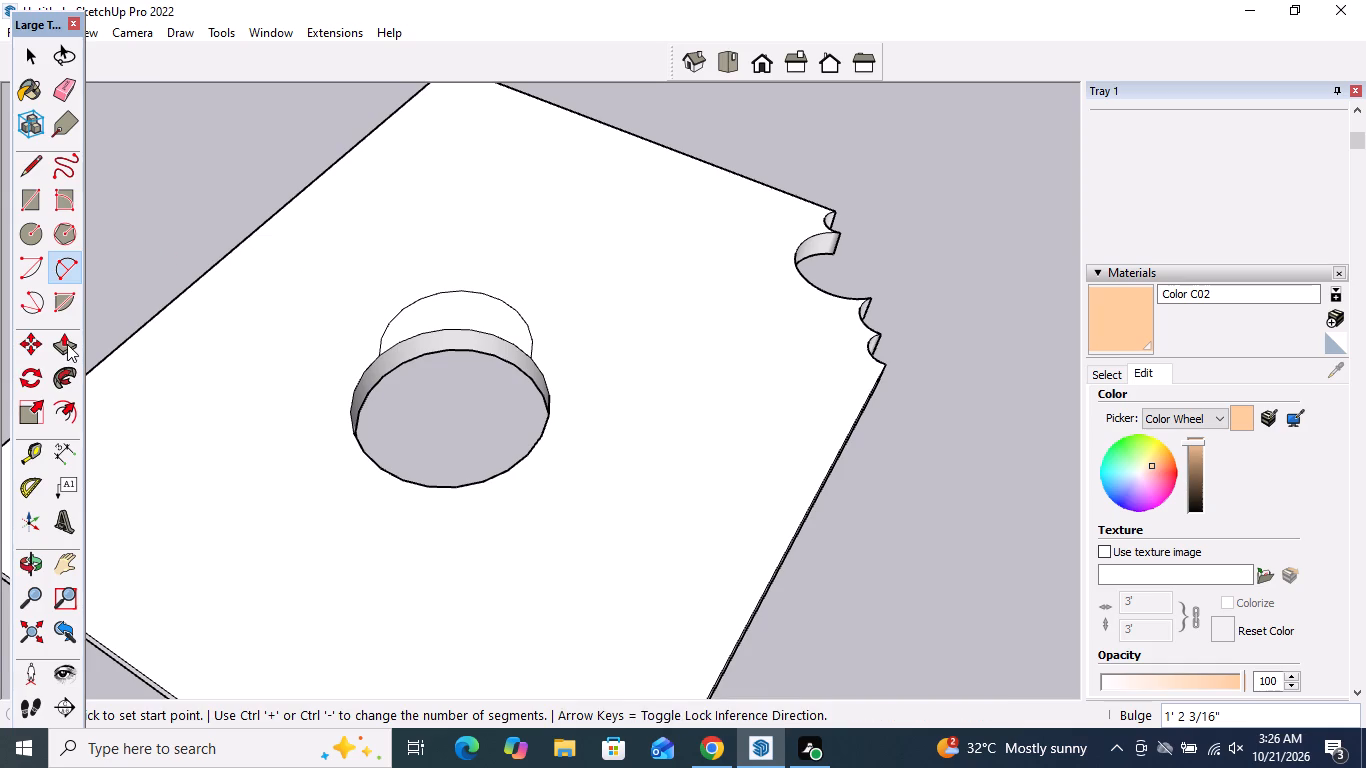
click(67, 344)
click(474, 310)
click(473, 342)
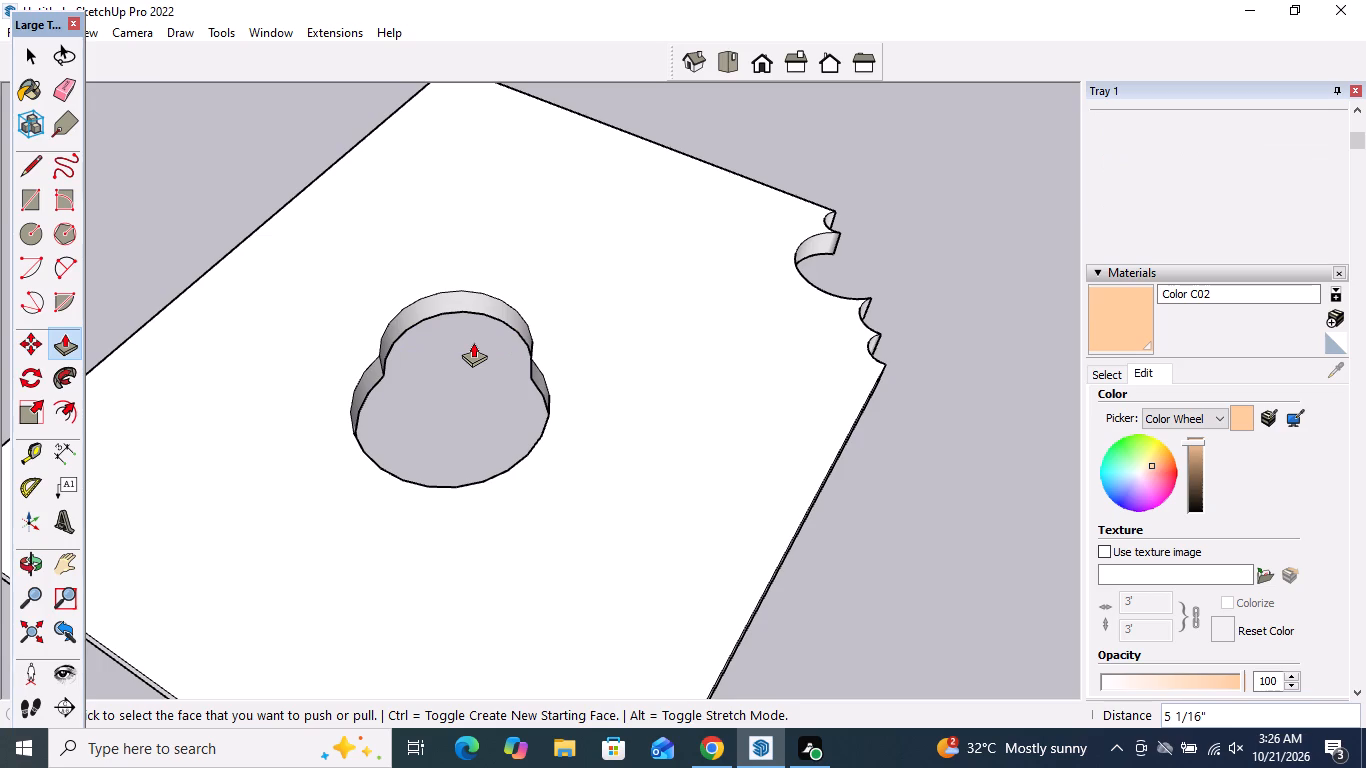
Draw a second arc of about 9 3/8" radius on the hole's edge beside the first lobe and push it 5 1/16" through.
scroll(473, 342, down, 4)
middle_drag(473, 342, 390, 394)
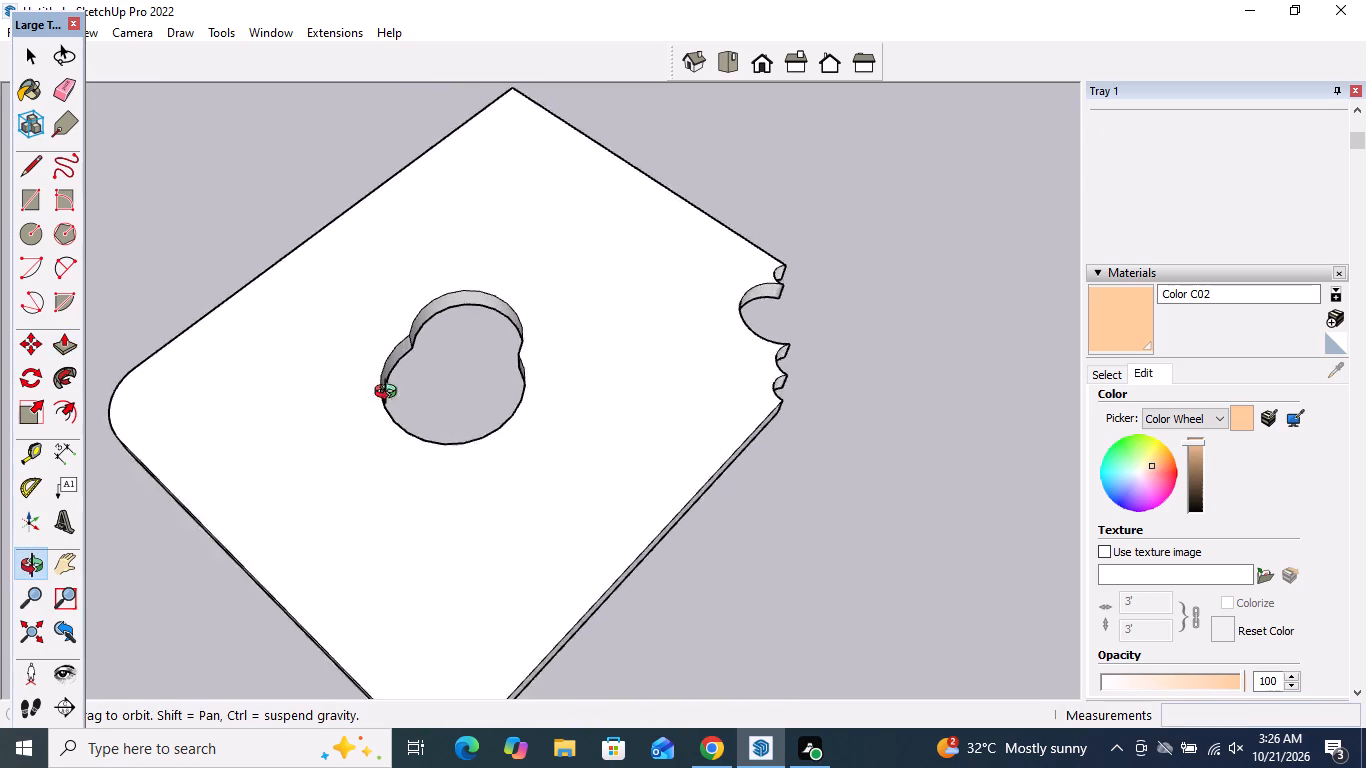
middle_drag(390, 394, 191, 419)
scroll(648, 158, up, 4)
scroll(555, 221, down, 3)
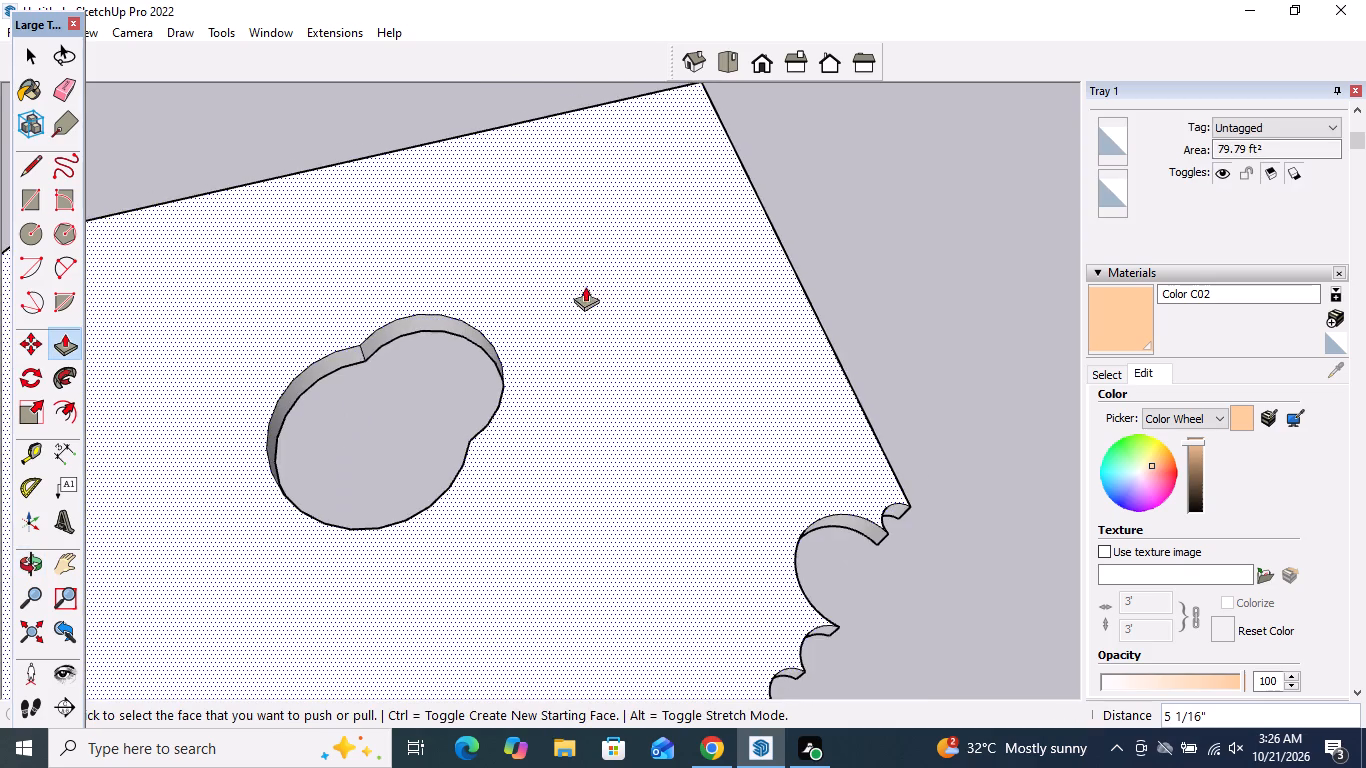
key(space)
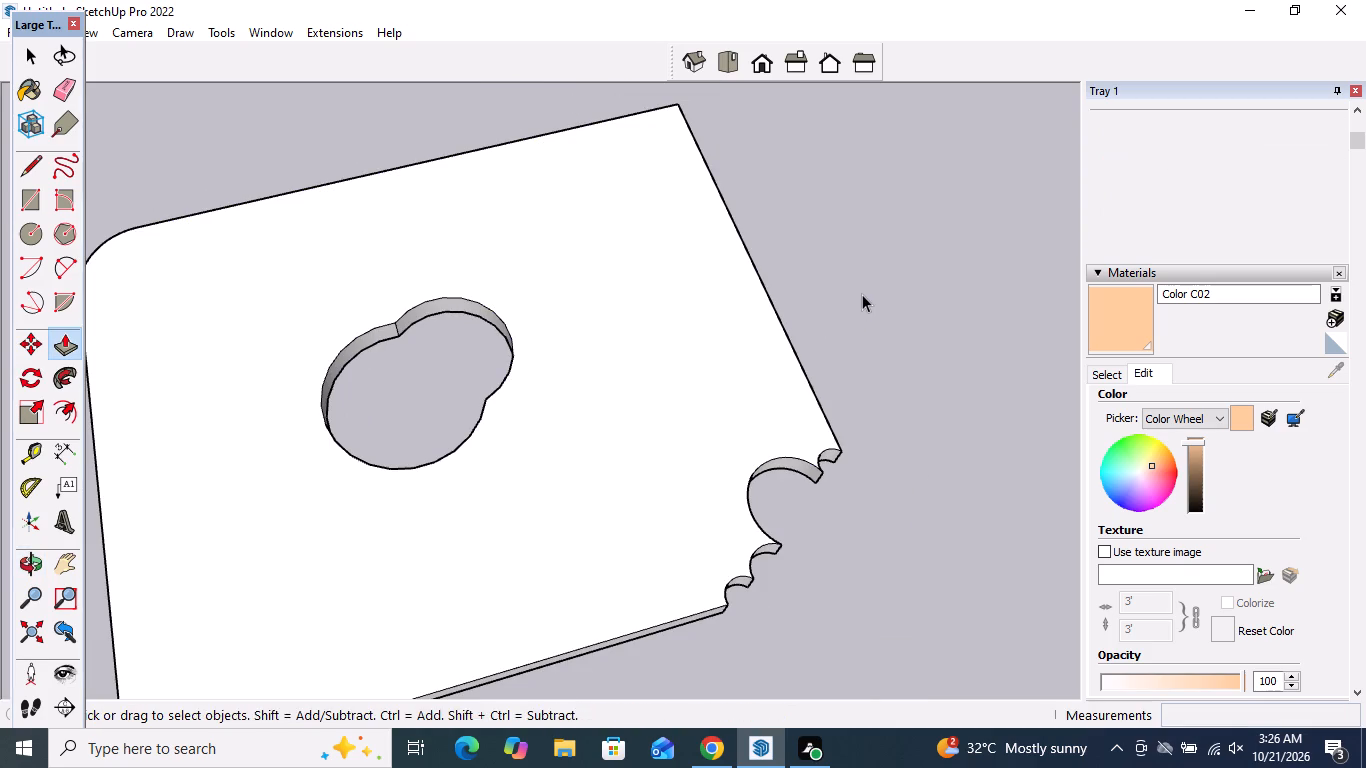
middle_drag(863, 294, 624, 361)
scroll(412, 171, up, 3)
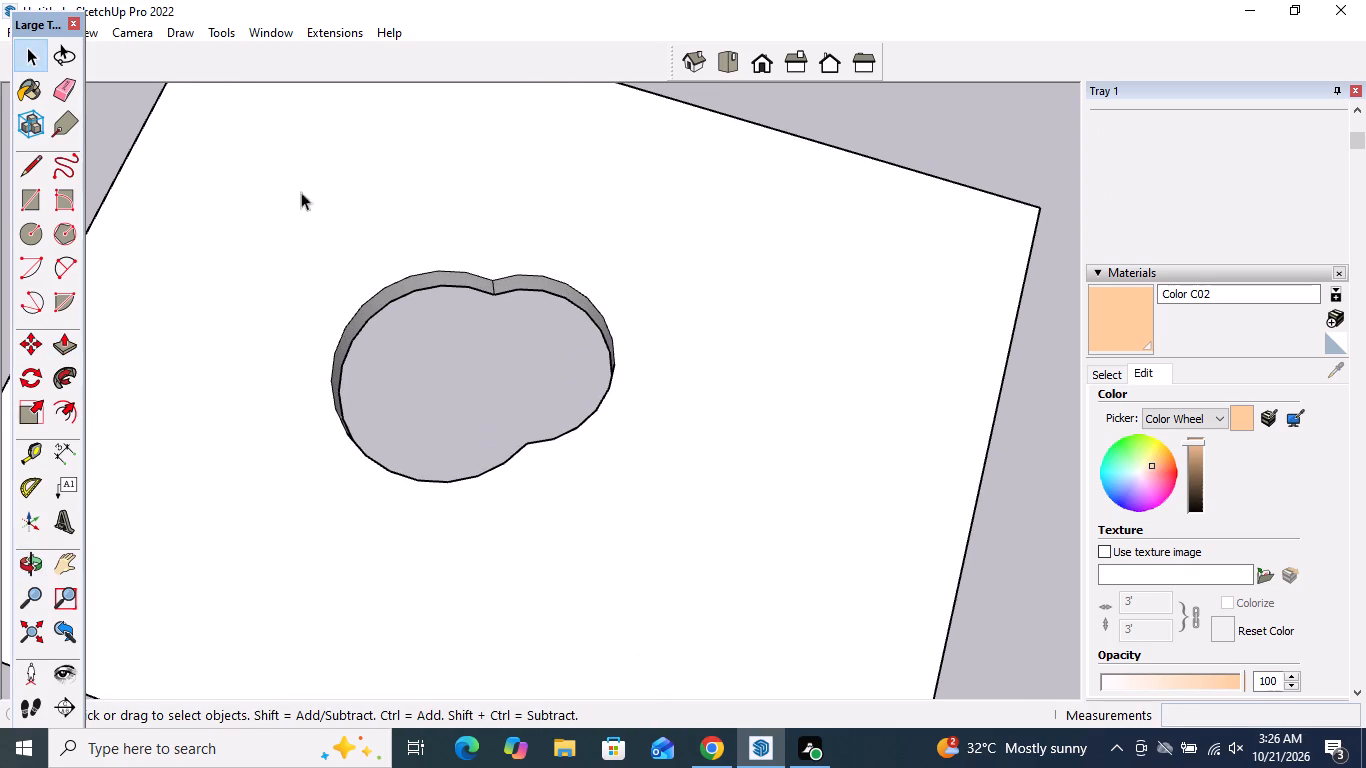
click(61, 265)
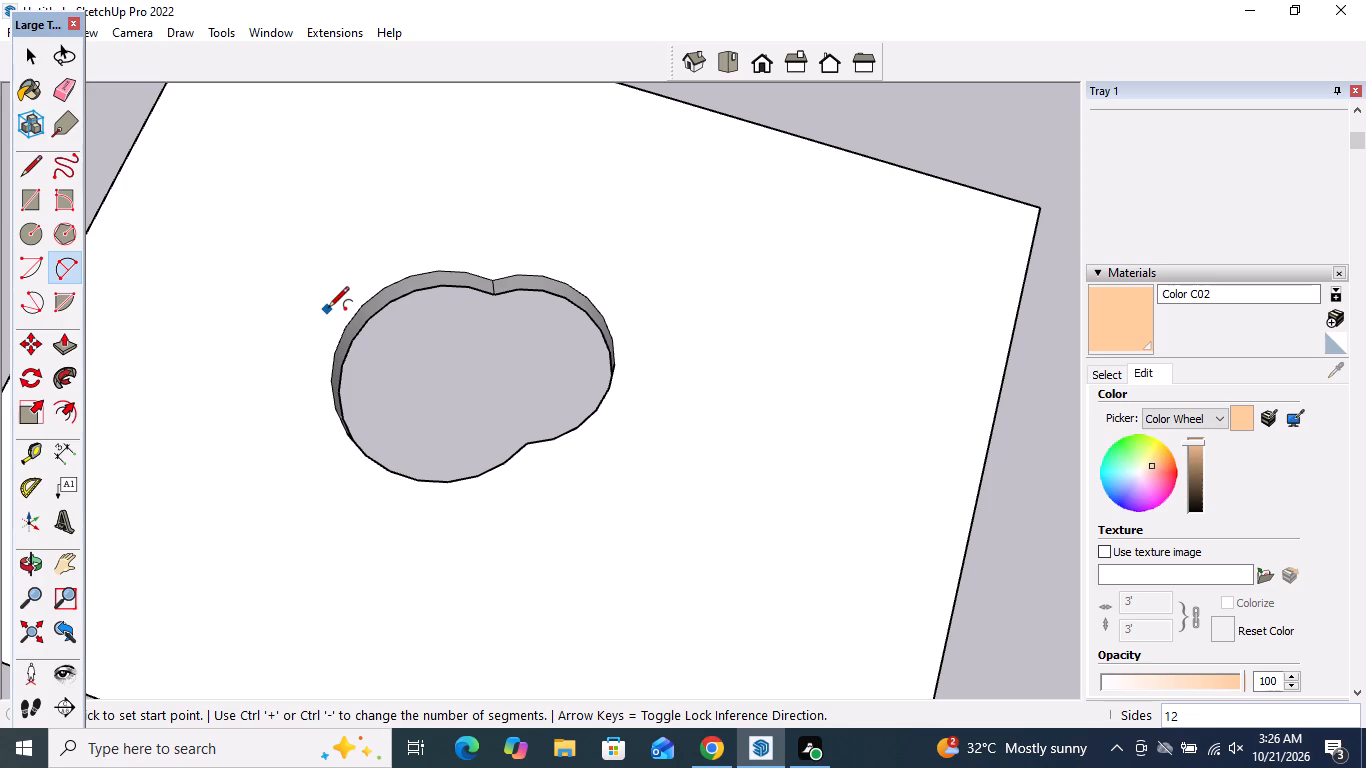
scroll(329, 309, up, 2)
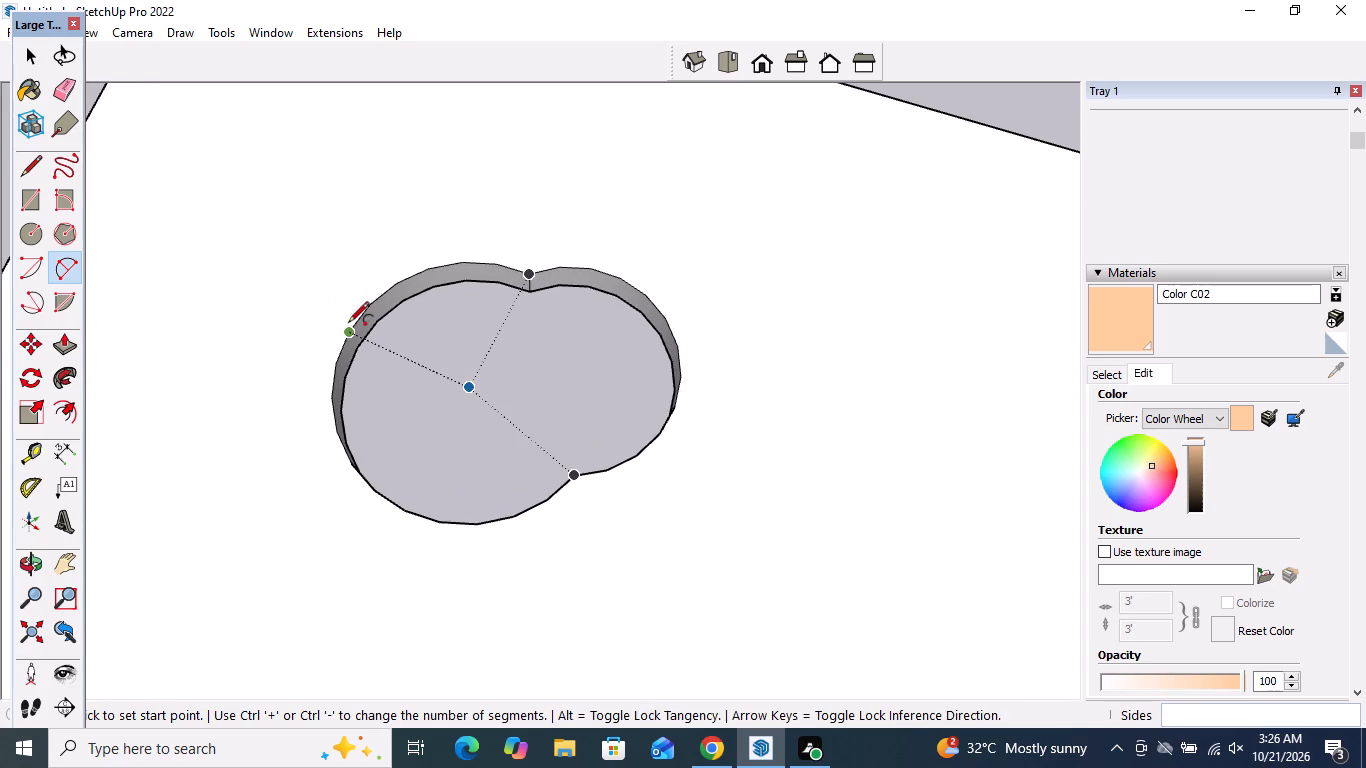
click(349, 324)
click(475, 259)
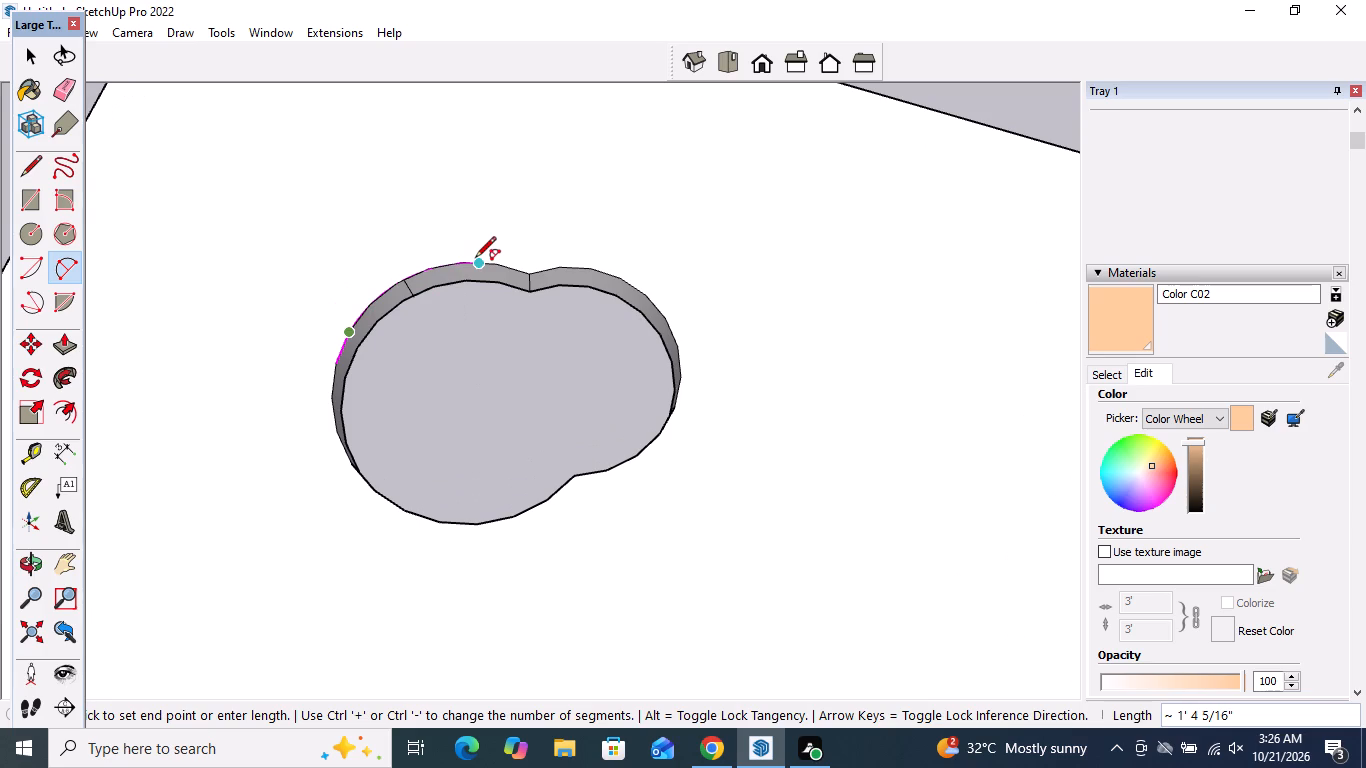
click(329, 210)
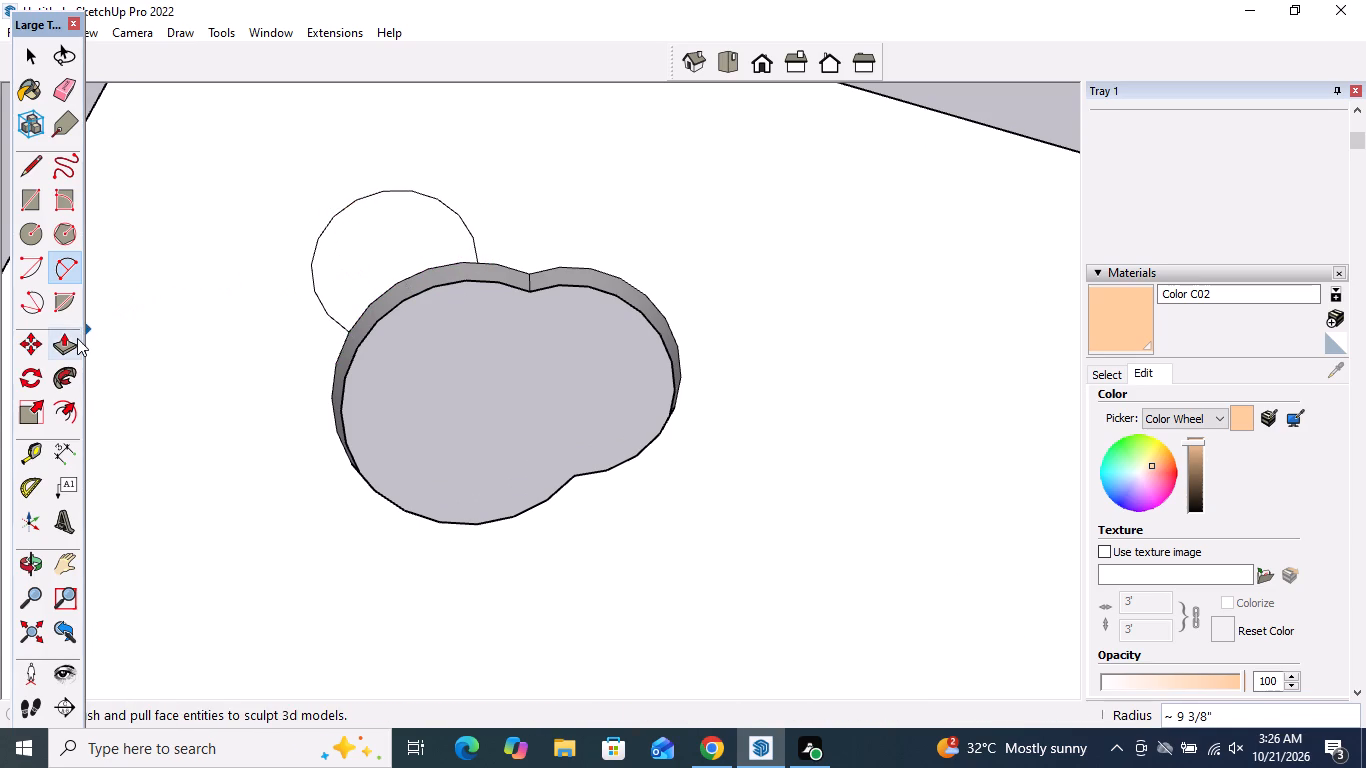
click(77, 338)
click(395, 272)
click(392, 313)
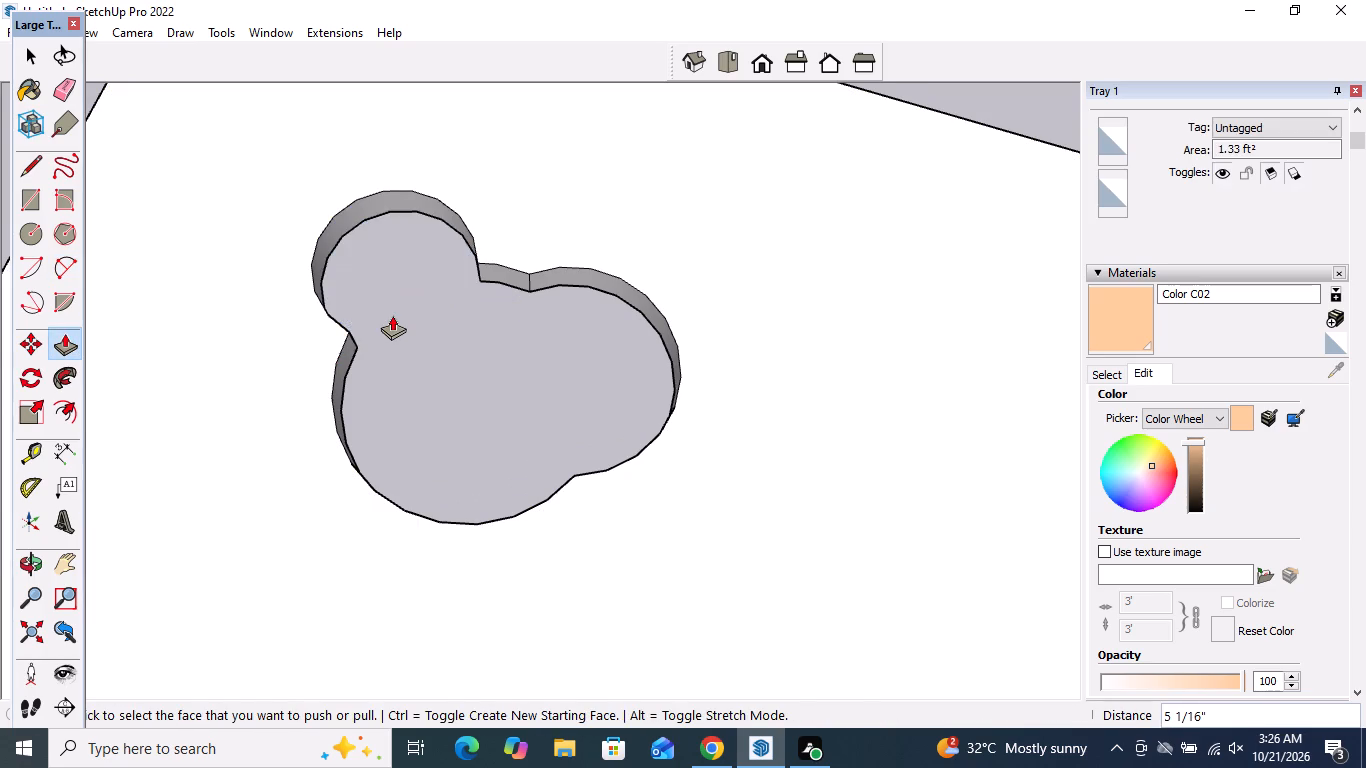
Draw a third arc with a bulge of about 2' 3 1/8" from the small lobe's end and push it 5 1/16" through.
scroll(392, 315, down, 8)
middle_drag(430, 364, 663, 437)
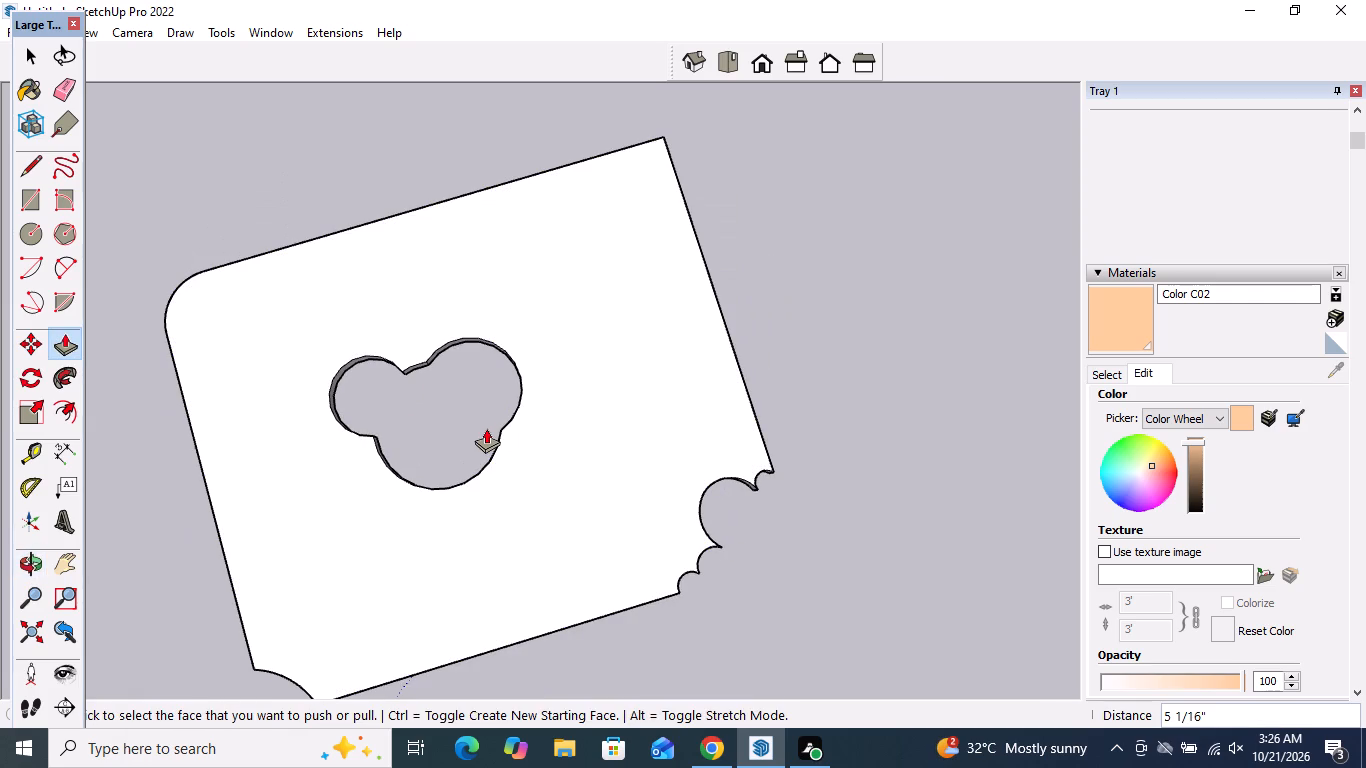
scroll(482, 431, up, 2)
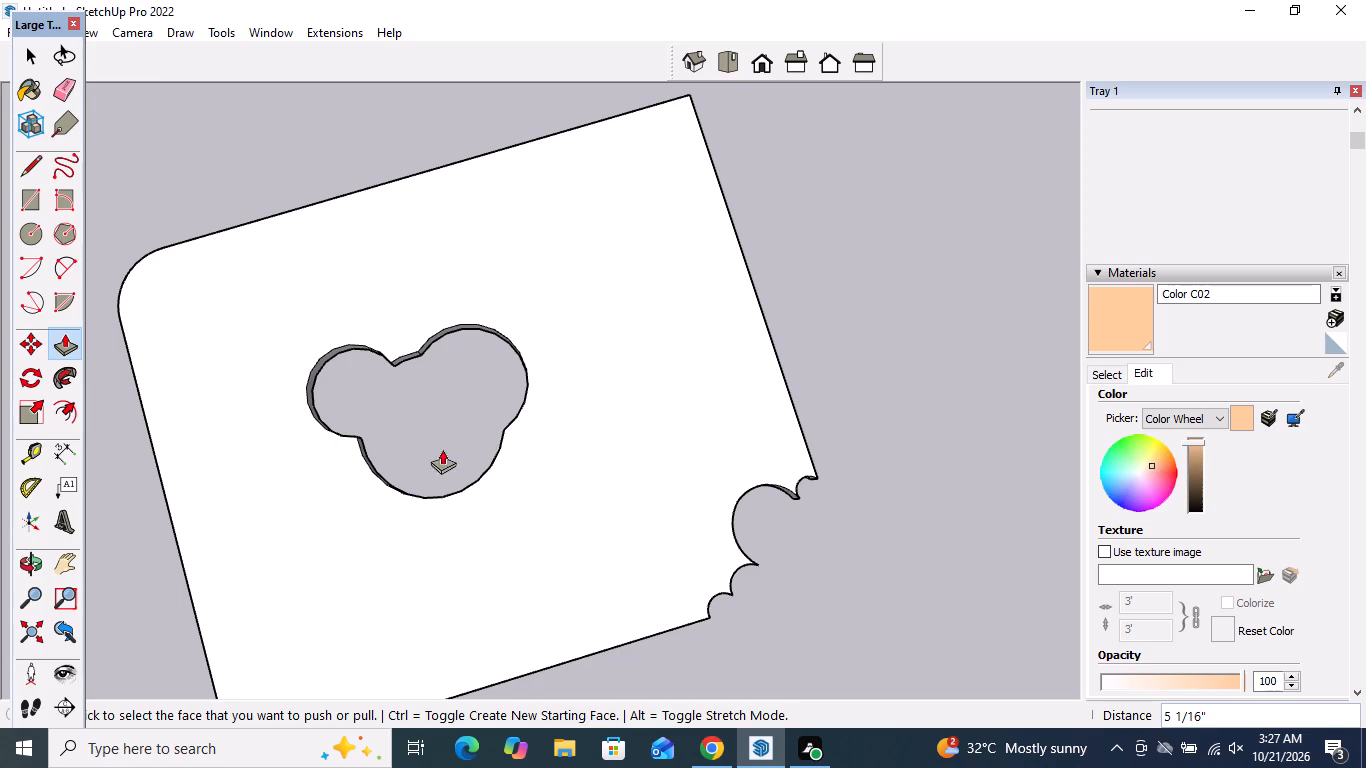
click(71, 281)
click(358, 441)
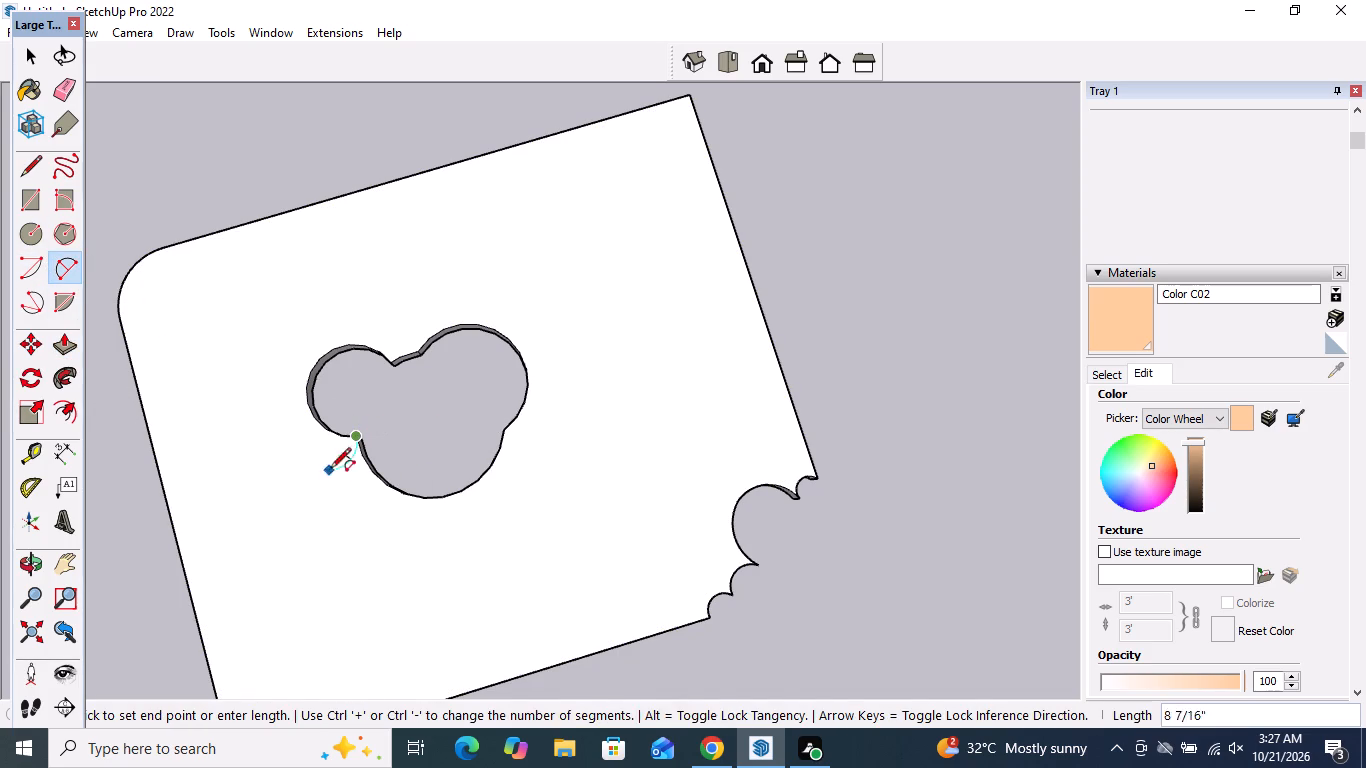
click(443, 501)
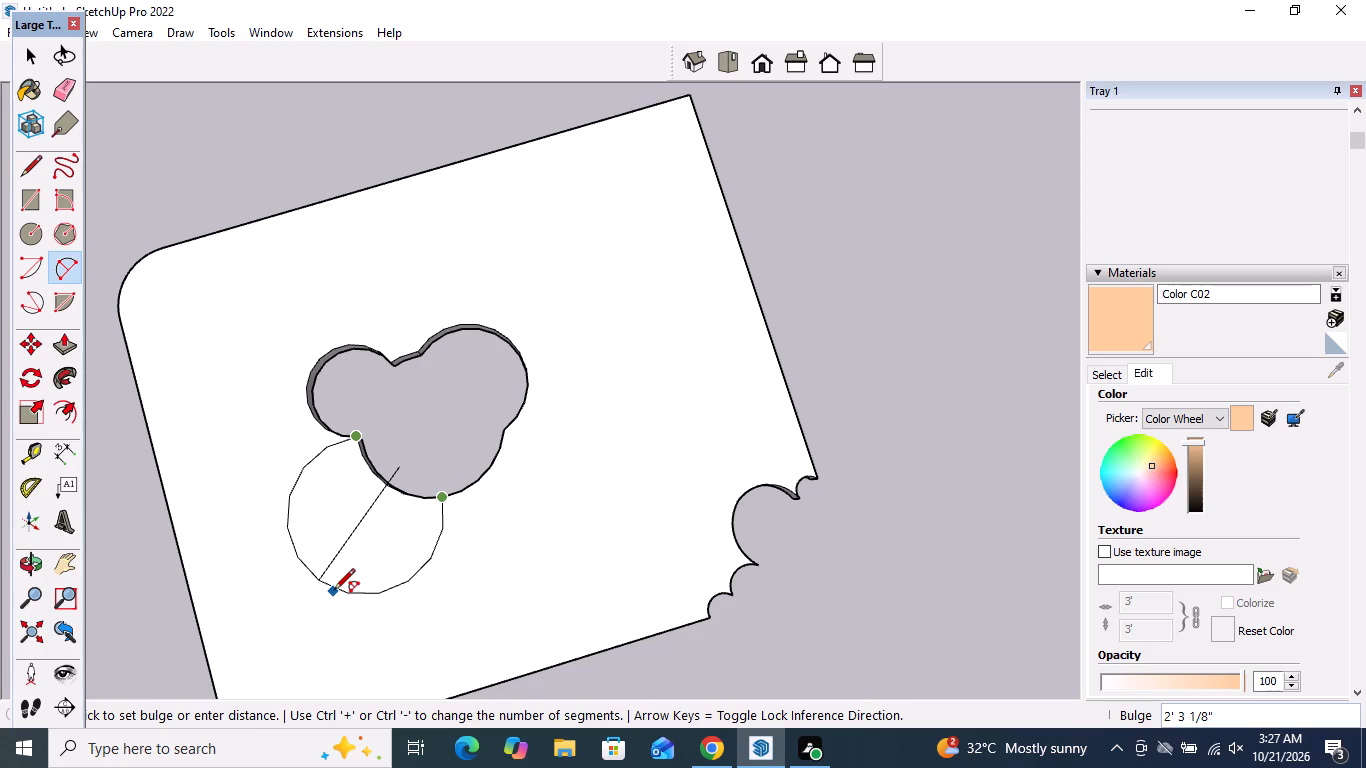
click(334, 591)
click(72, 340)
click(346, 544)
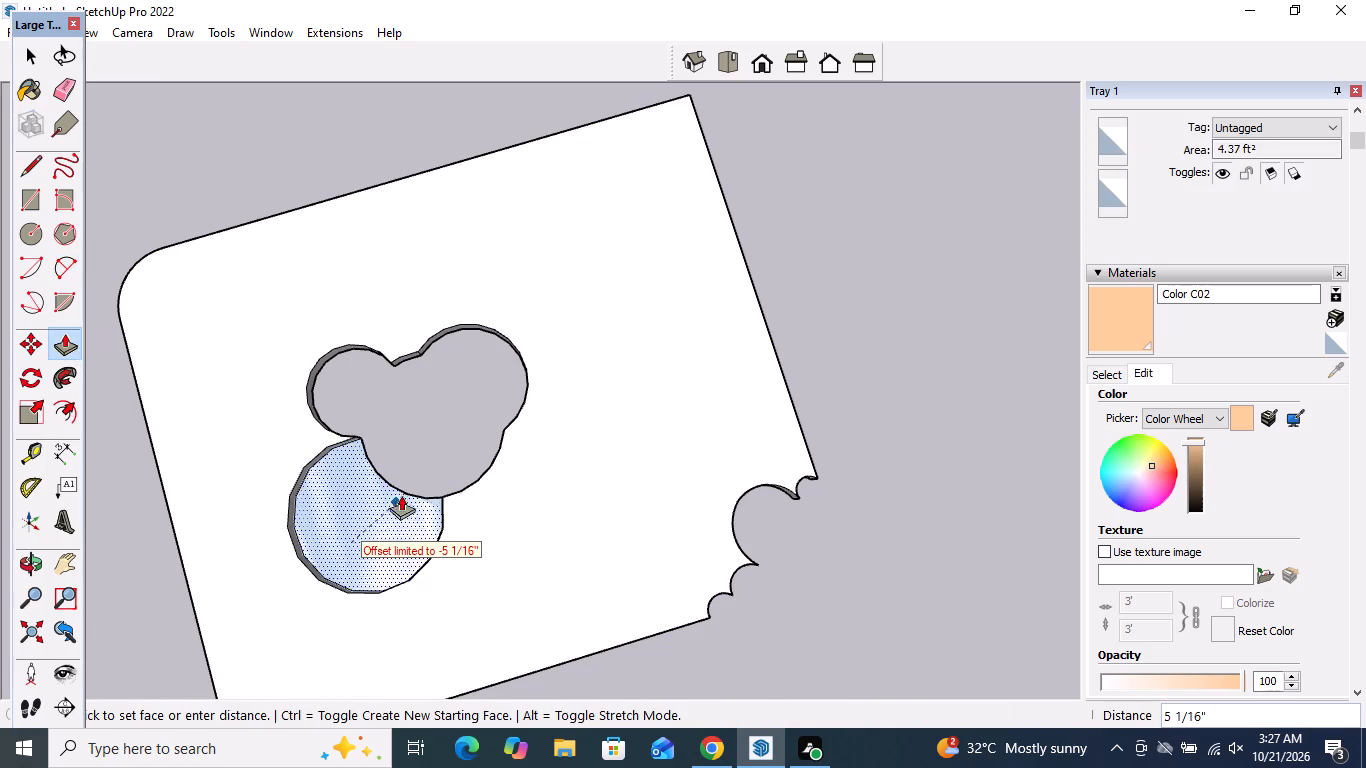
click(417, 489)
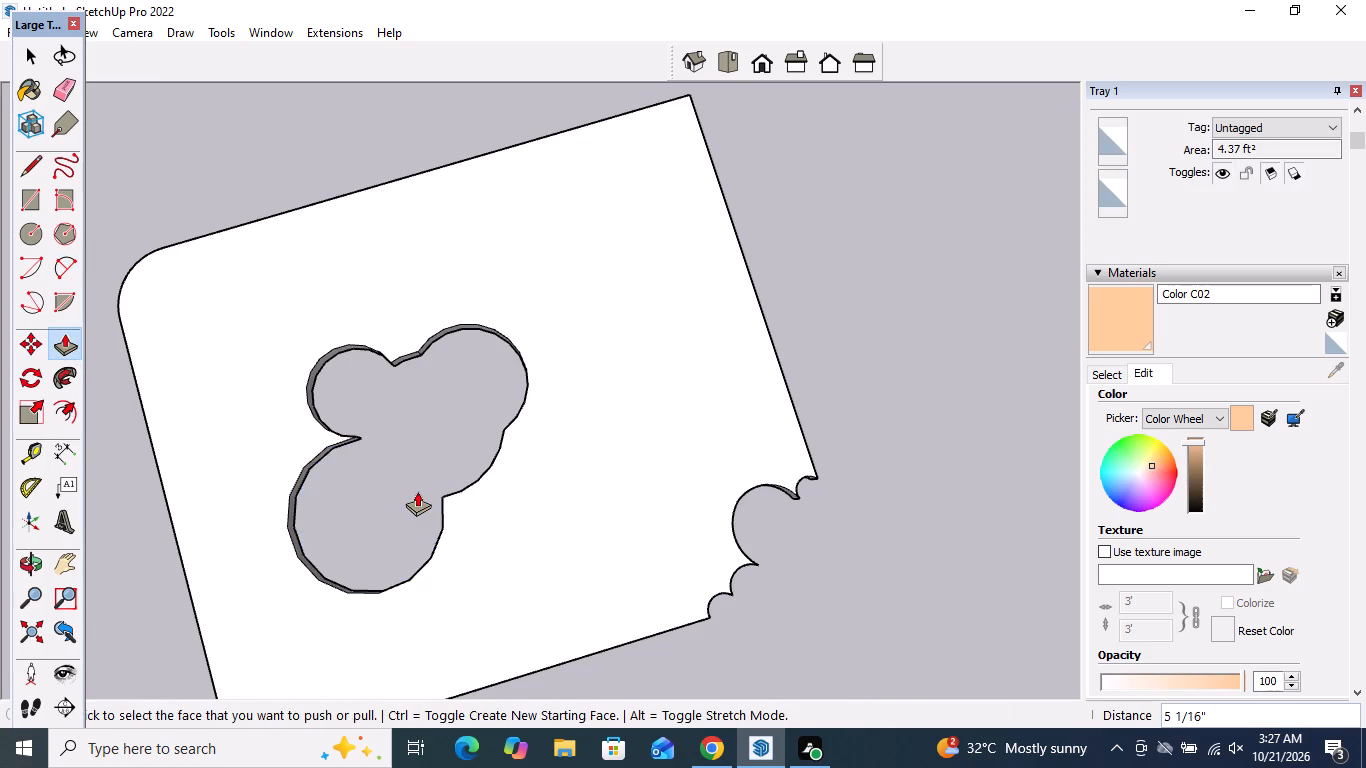
Examine the plate and its three-lobed cutout from several angles.
scroll(417, 491, down, 12)
middle_drag(420, 435, 506, 358)
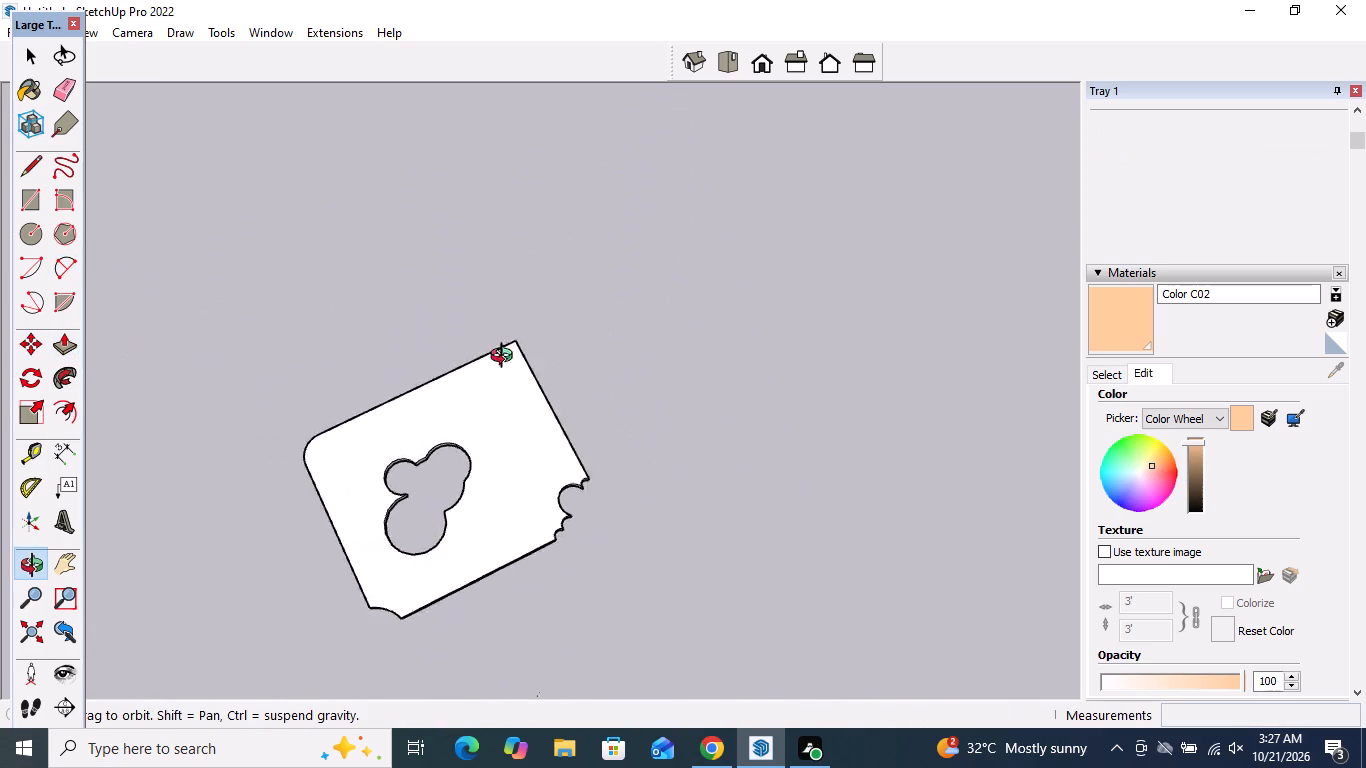
middle_drag(506, 358, 940, 467)
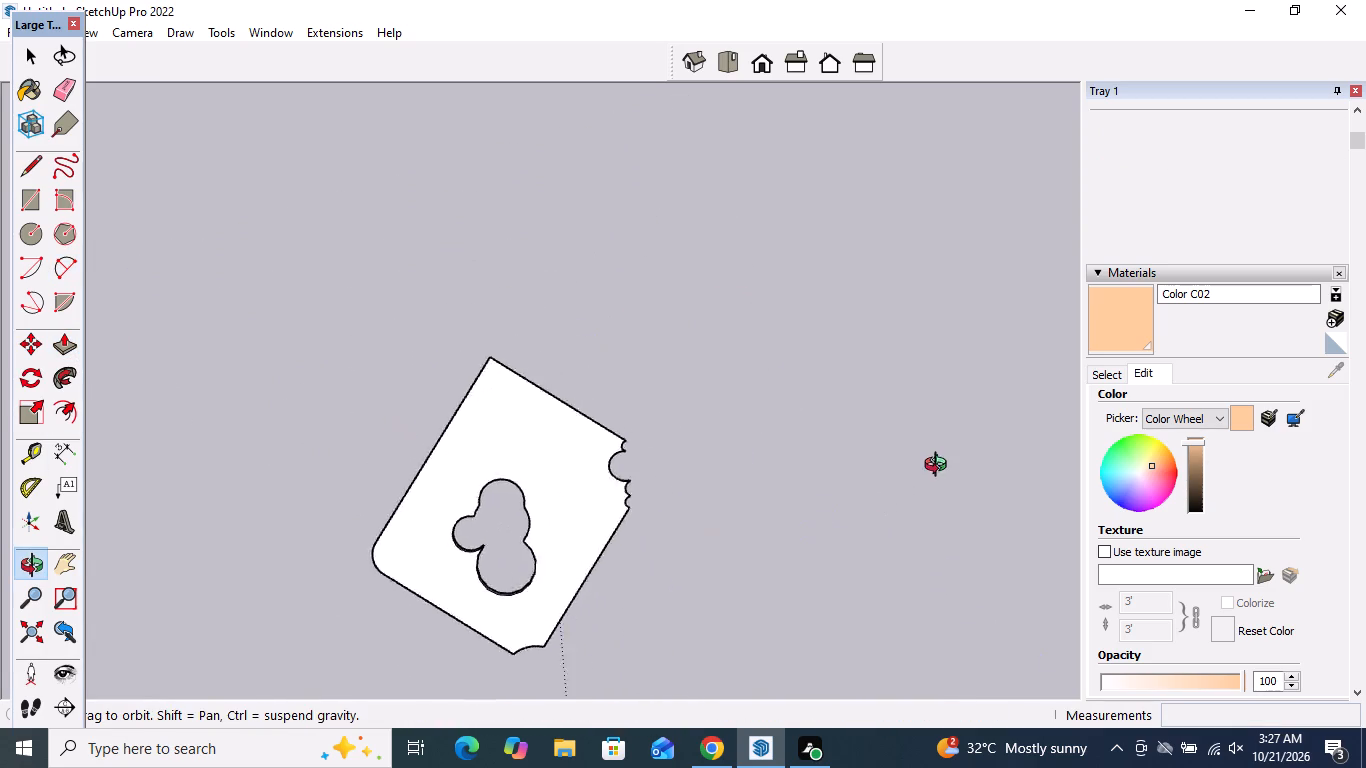
middle_drag(940, 467, 322, 391)
scroll(536, 406, down, 6)
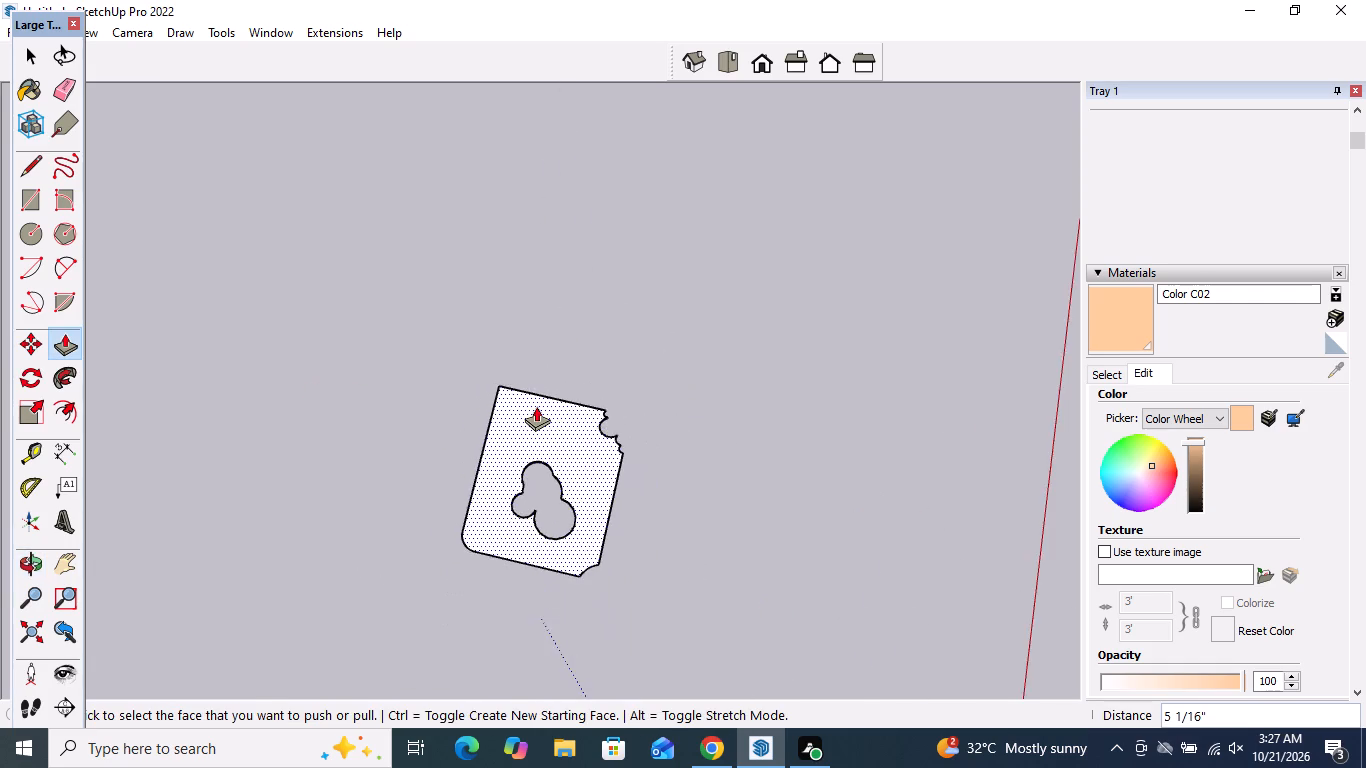
scroll(536, 406, down, 9)
Erase the practice plate's faces by removing its front edge and the lower arcs of the three-lobed cutout.
key(space)
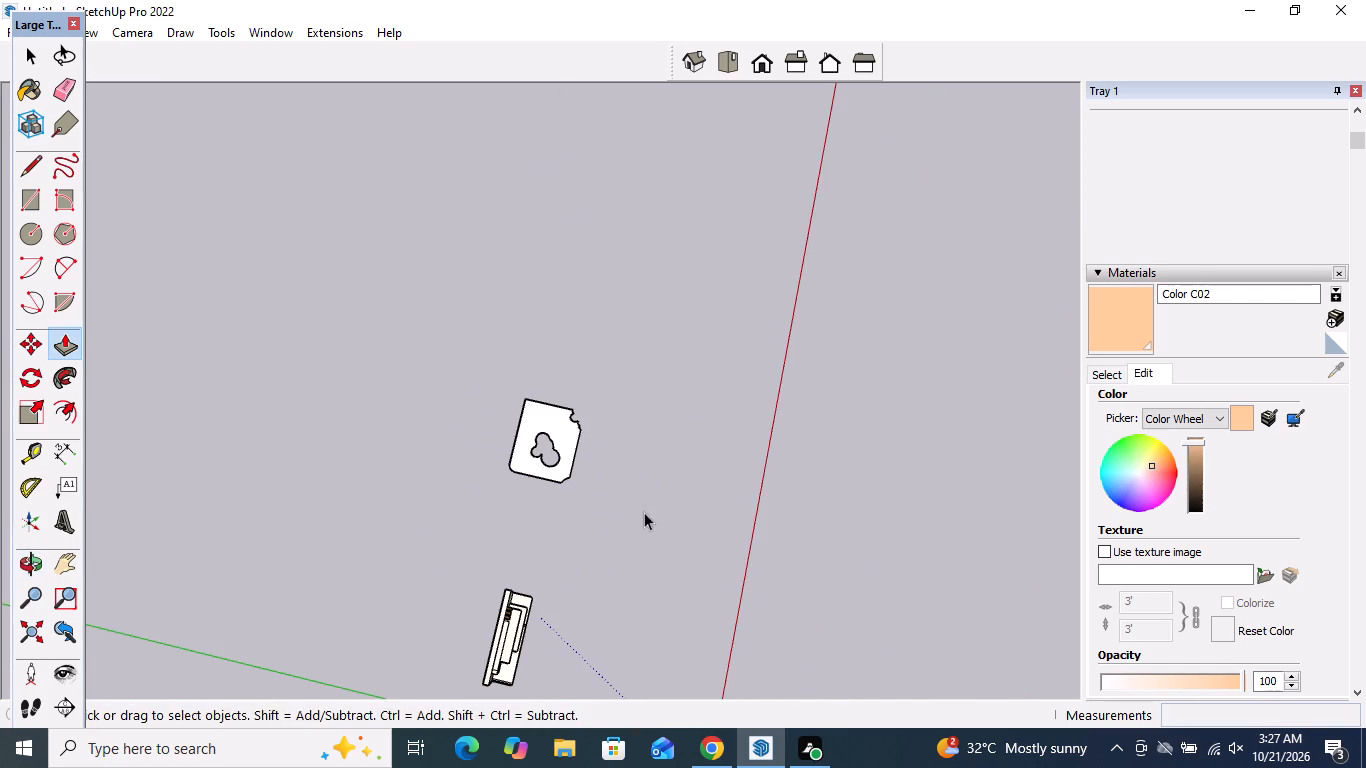
middle_drag(644, 512, 322, 250)
scroll(339, 496, up, 10)
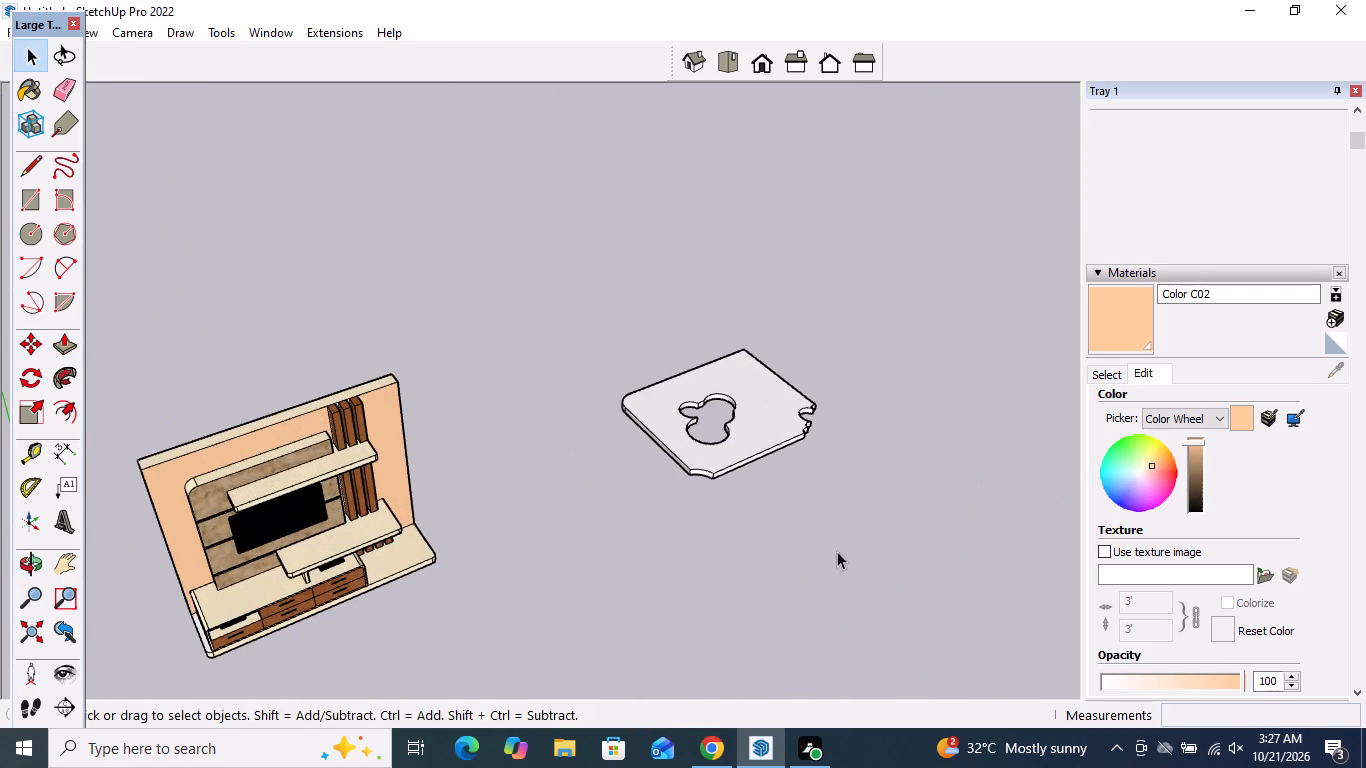
drag(924, 528, 596, 327)
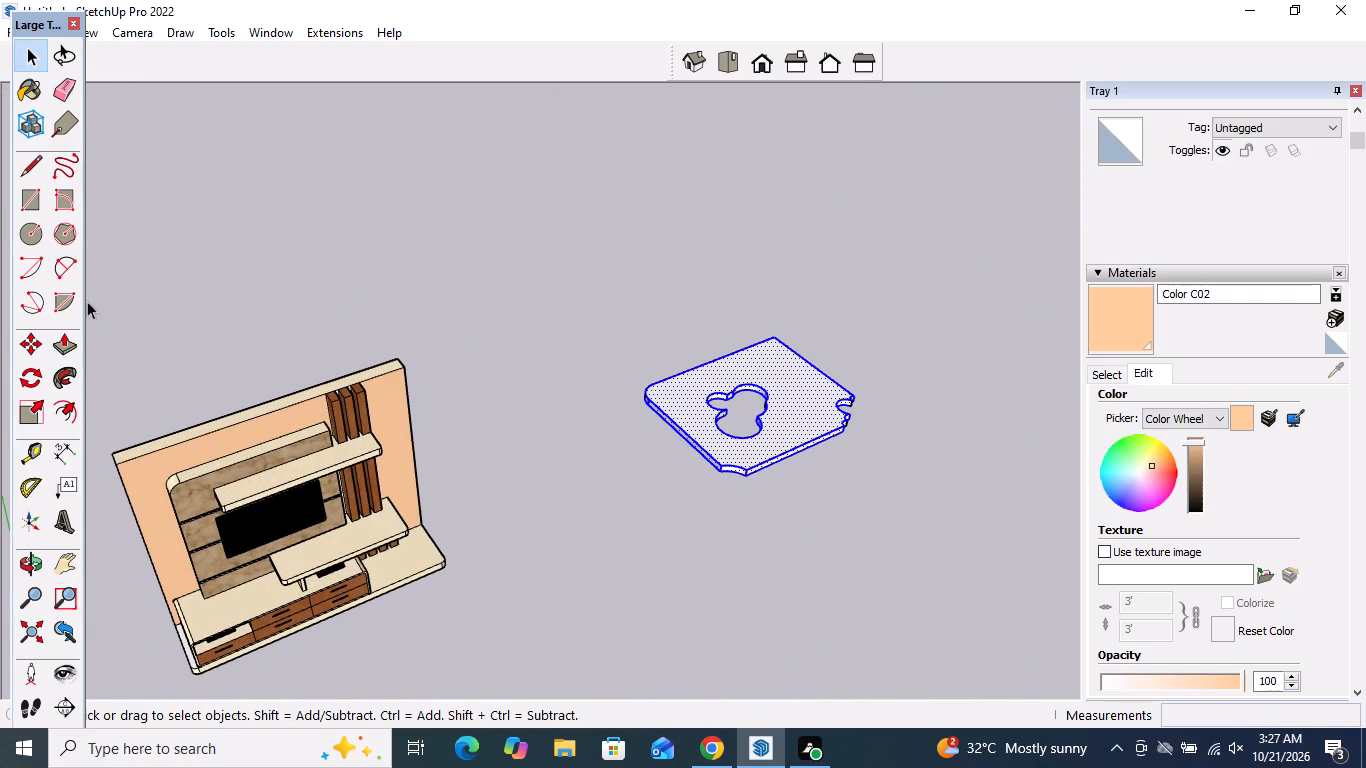
click(75, 92)
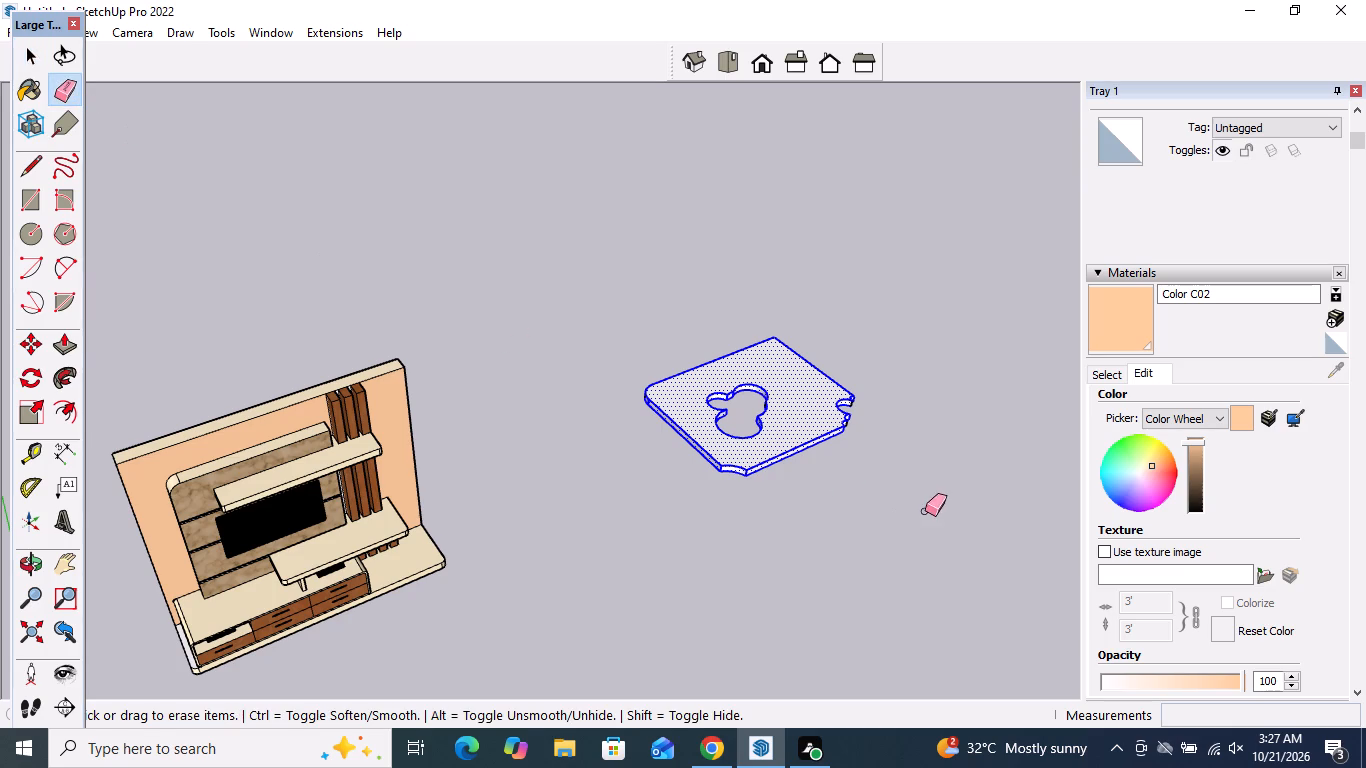
drag(925, 510, 744, 379)
drag(795, 456, 794, 406)
drag(790, 452, 790, 449)
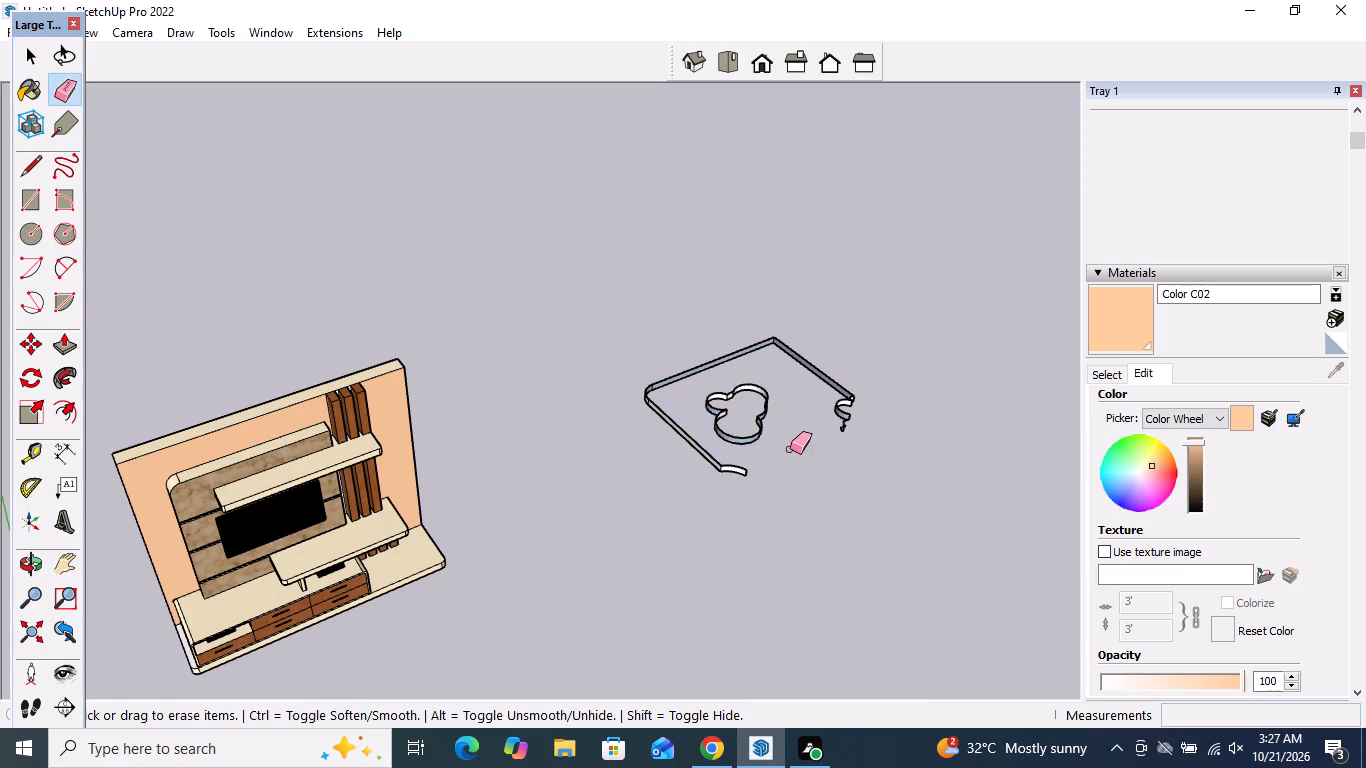
drag(790, 449, 738, 420)
Erase the plate's remaining outer border, including its corner arcs, long side edges and back corner.
drag(771, 475, 725, 455)
drag(744, 478, 744, 476)
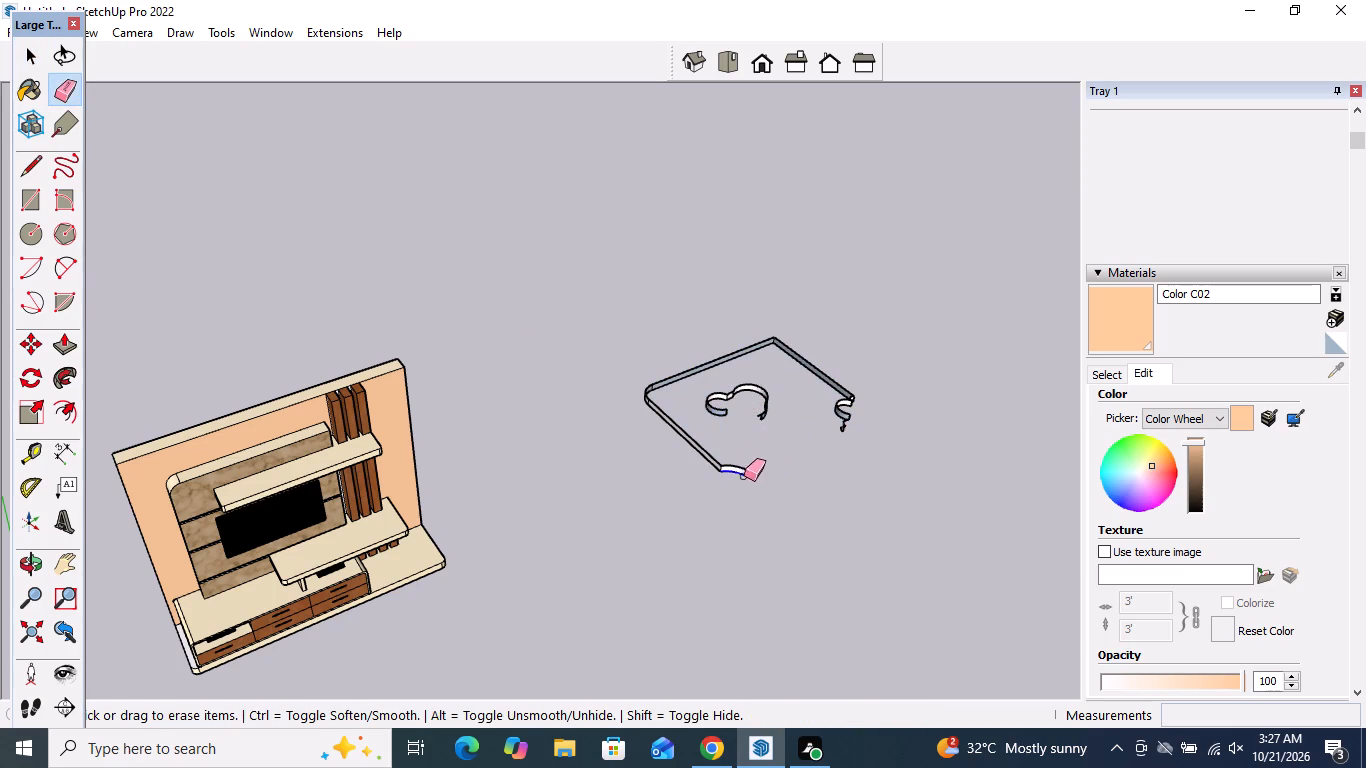
drag(744, 476, 734, 455)
drag(729, 475, 708, 451)
drag(672, 407, 658, 367)
drag(651, 404, 635, 381)
drag(685, 397, 624, 383)
drag(809, 386, 863, 342)
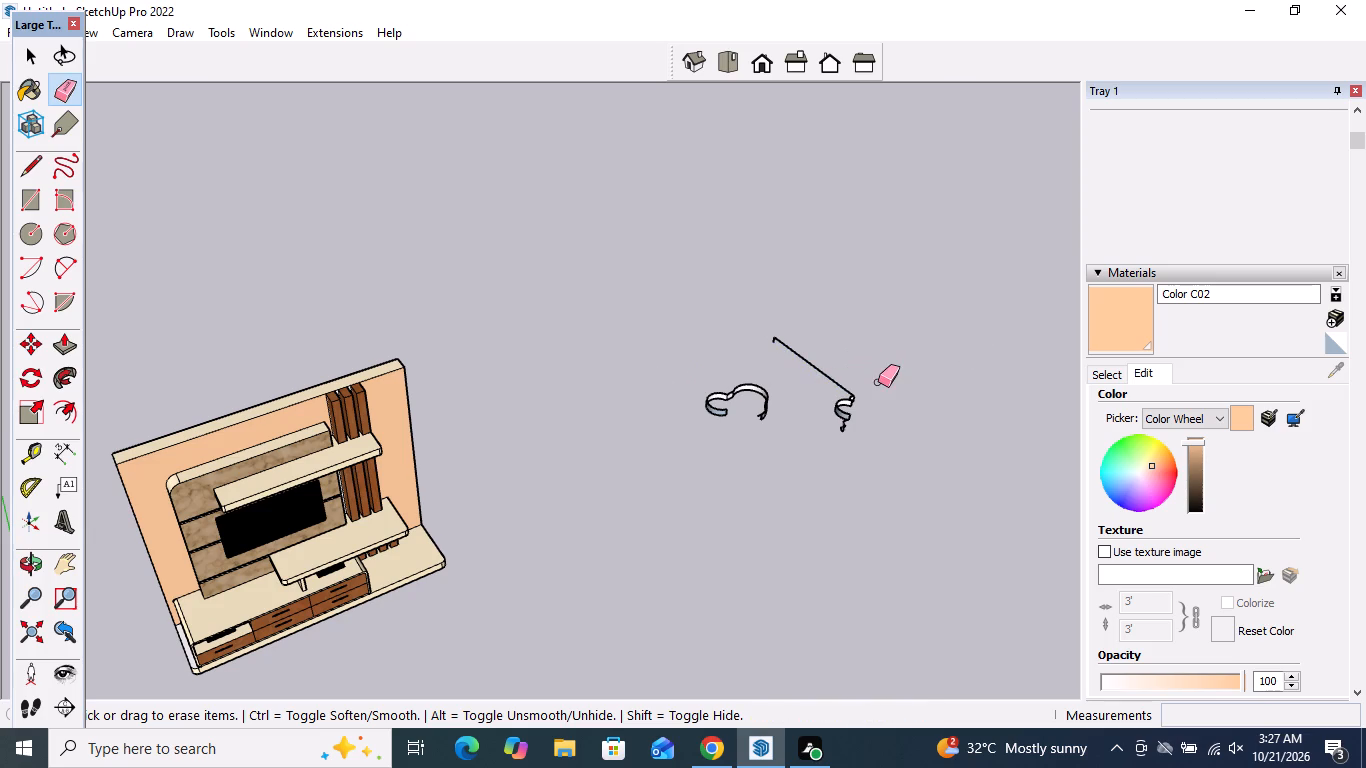
drag(878, 382, 835, 380)
click(774, 341)
Erase the arc and edge fragments of the small notch that was on the plate's side.
drag(858, 436, 845, 387)
drag(852, 405, 852, 420)
click(847, 420)
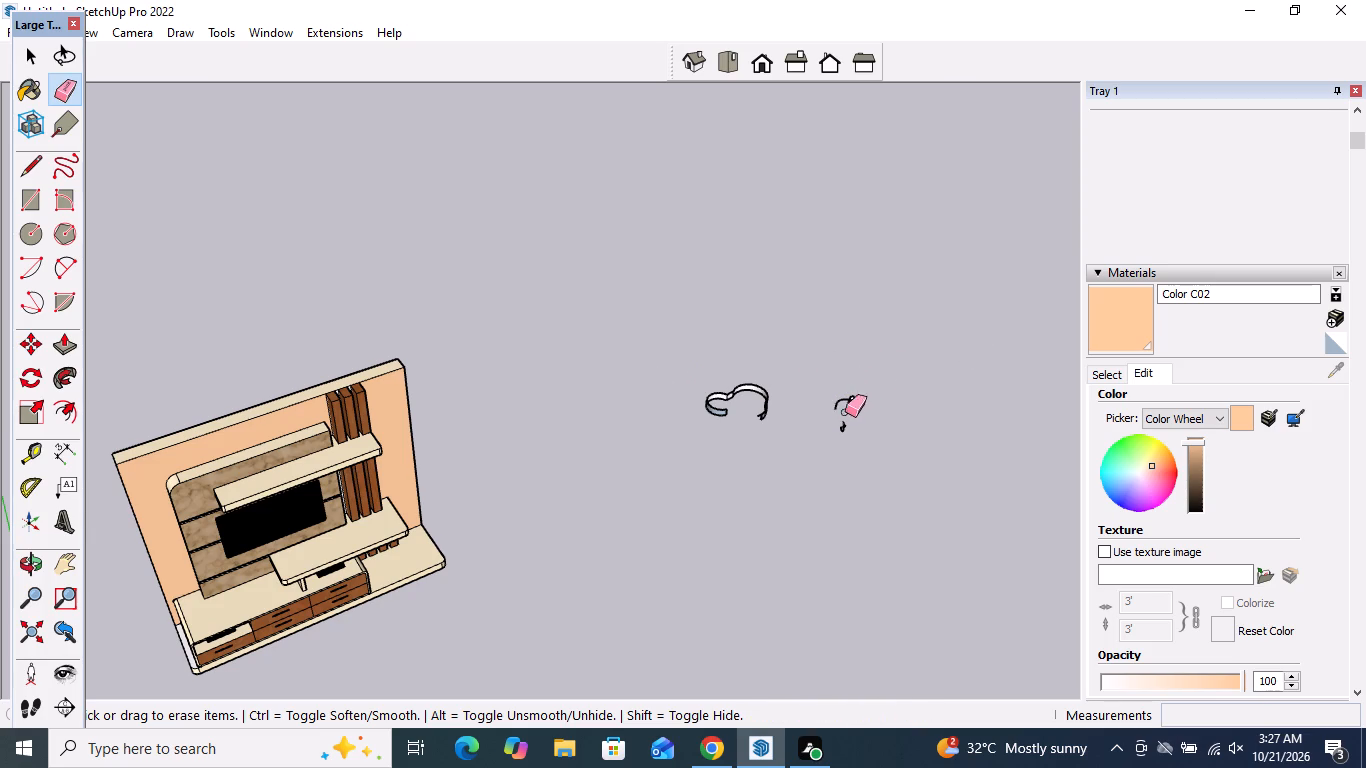
double_click(842, 402)
double_click(852, 394)
drag(853, 394, 852, 404)
click(852, 404)
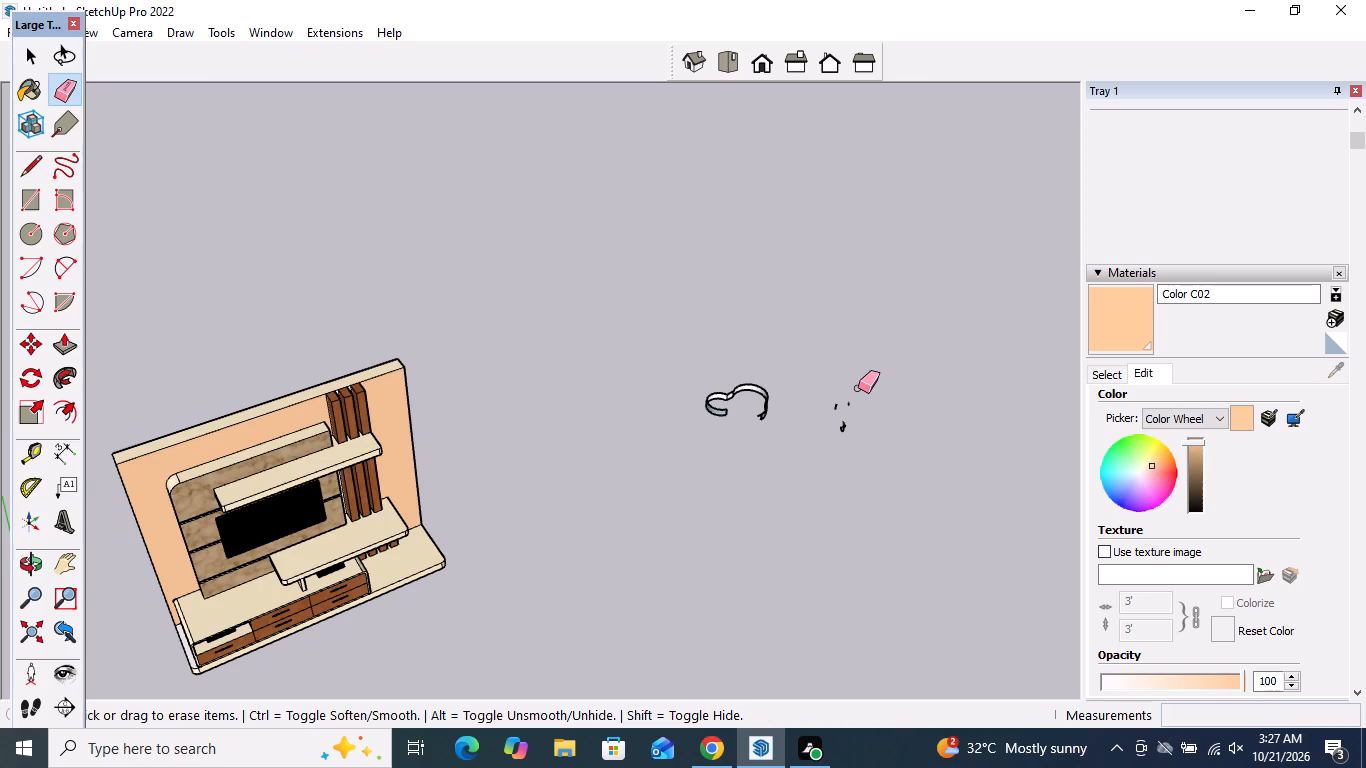
click(858, 388)
double_click(854, 397)
click(852, 404)
click(822, 412)
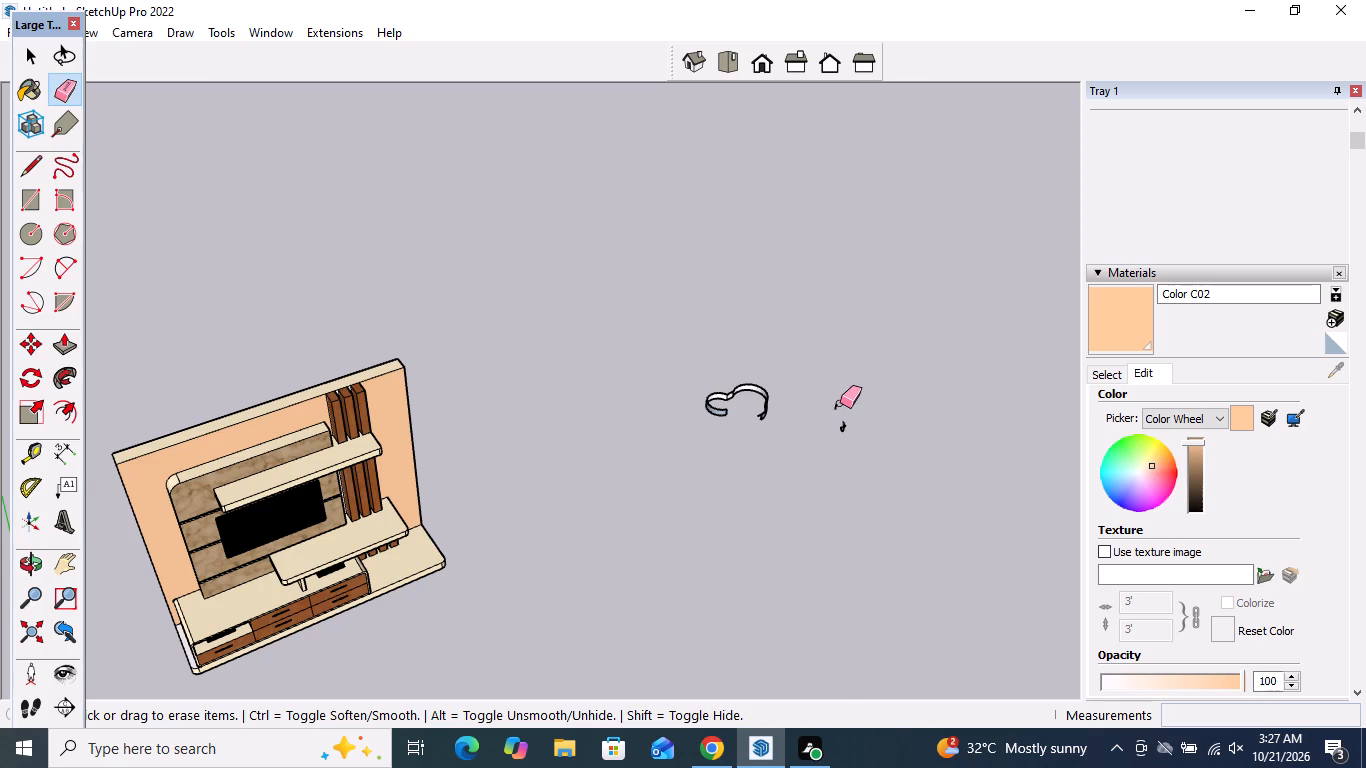
double_click(841, 406)
Select all the leftover cutout and notch fragments together and delete them.
key(space)
drag(893, 470, 556, 350)
key(Delete)
Examine the TV wall unit from the front and from the side.
scroll(661, 363, down, 6)
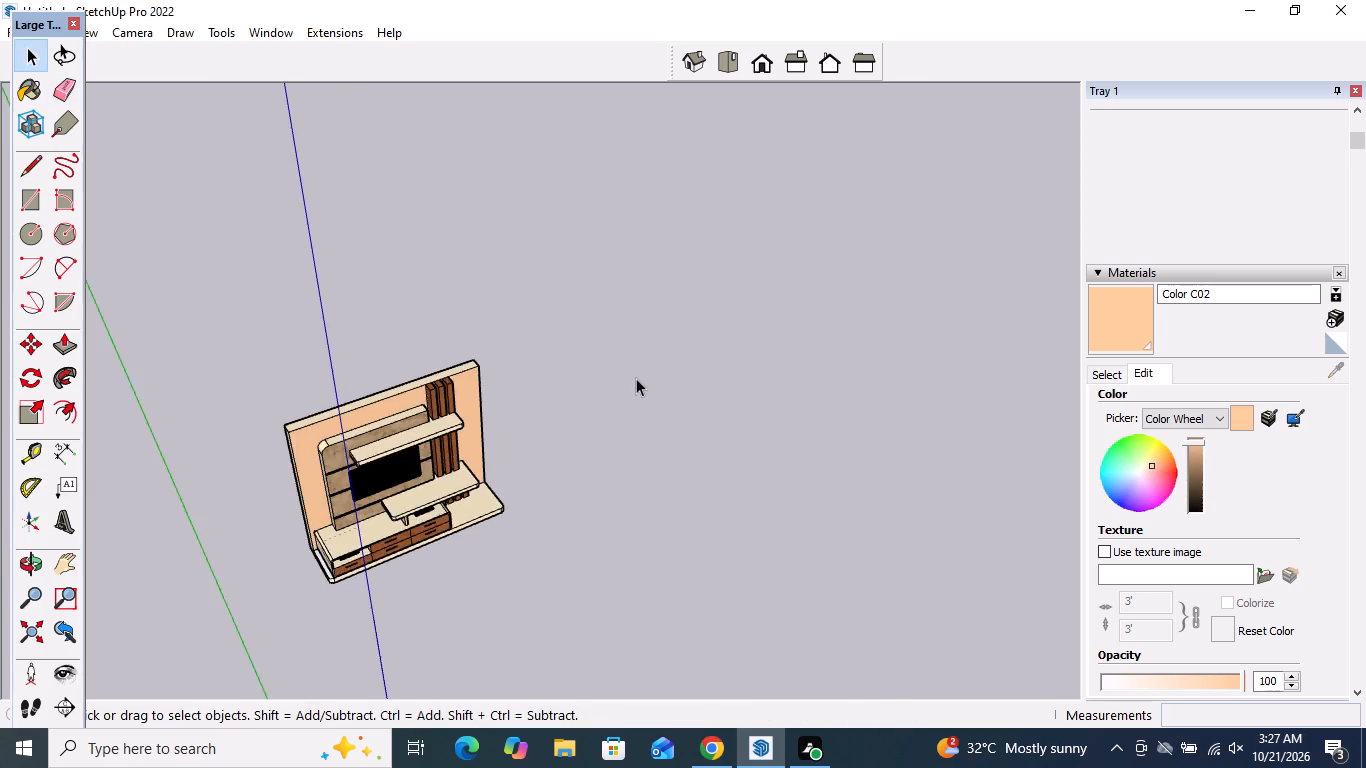
scroll(636, 378, down, 3)
middle_drag(525, 350, 278, 270)
scroll(277, 274, up, 1)
scroll(373, 495, up, 8)
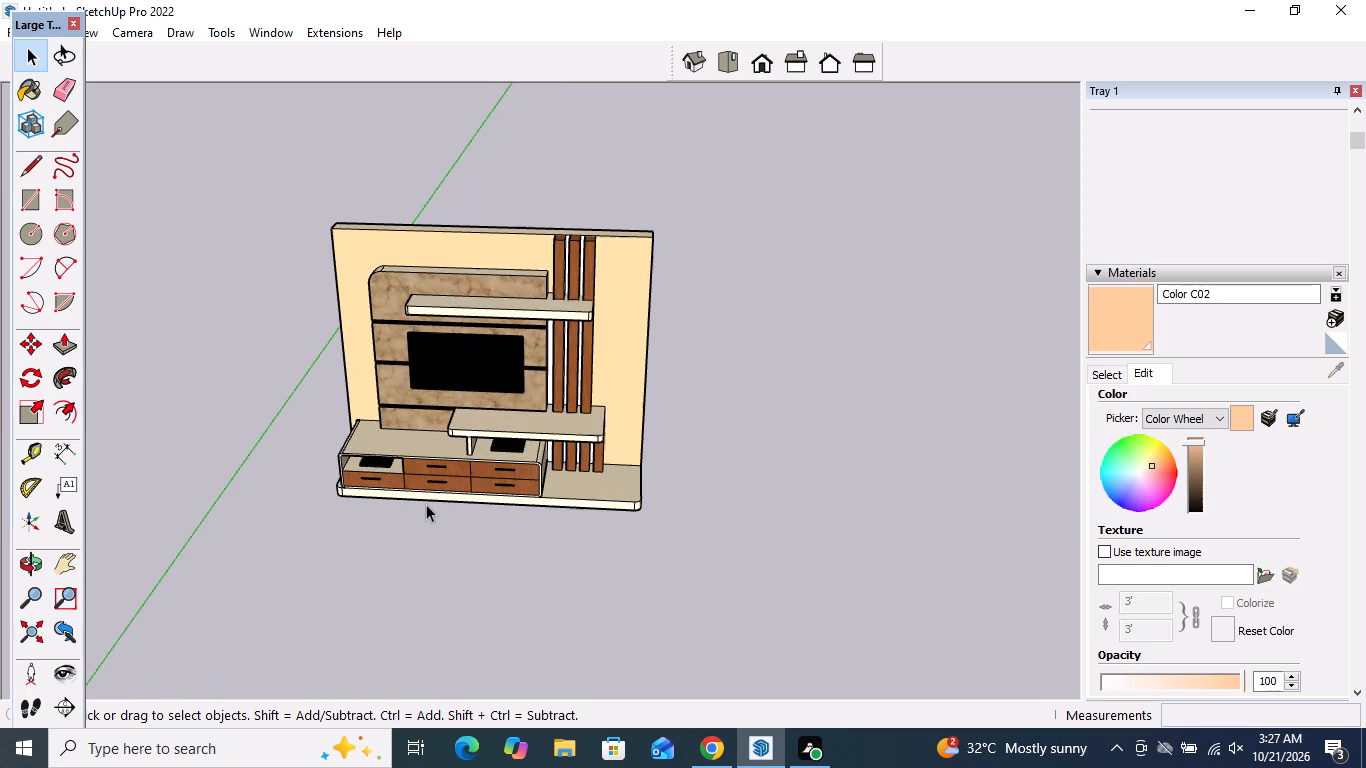
middle_drag(513, 490, 919, 377)
scroll(819, 401, down, 4)
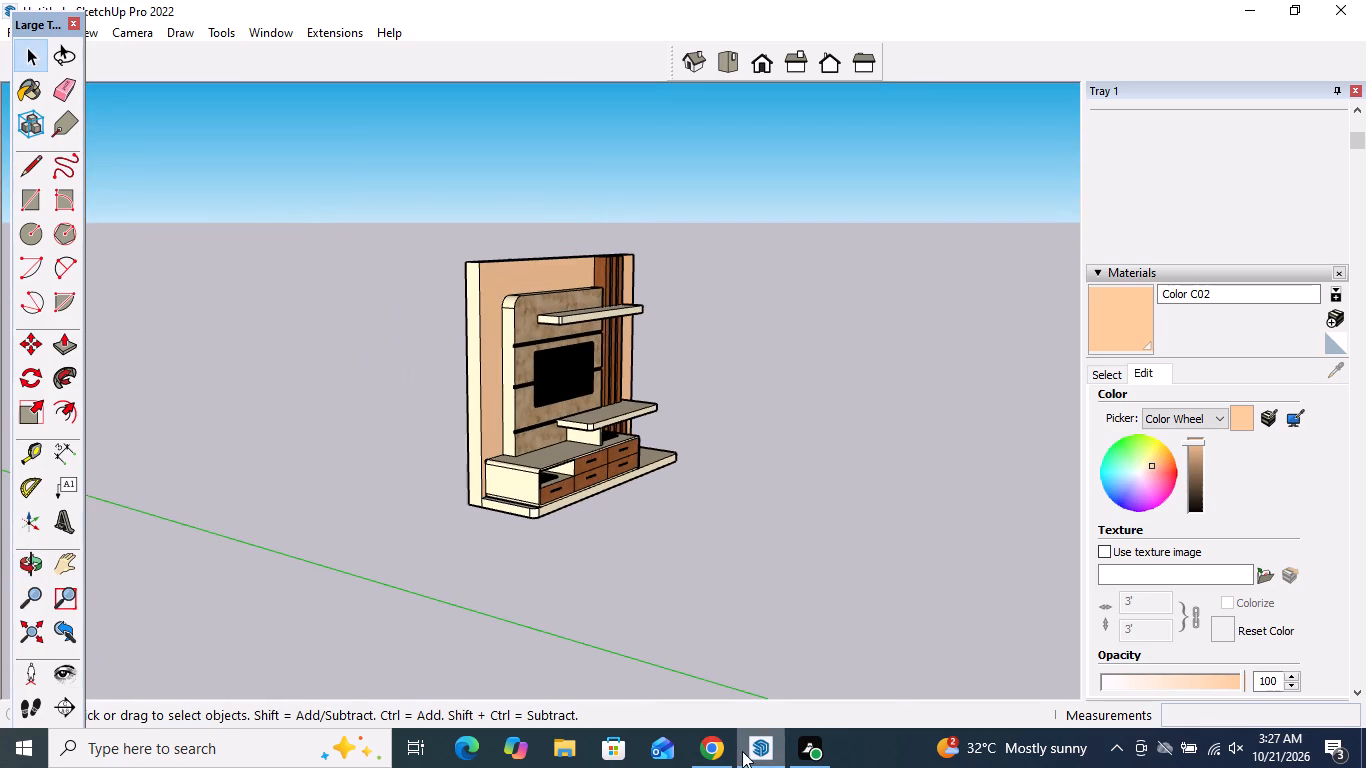
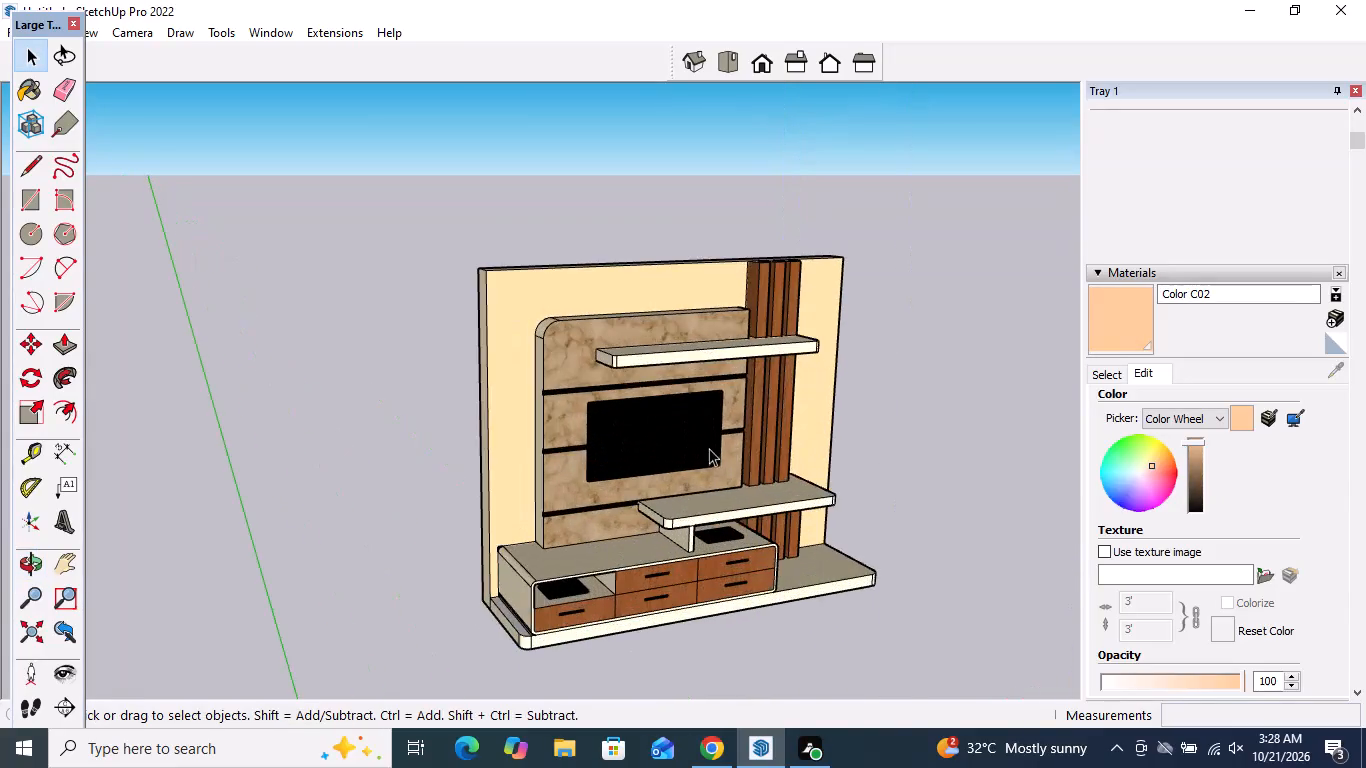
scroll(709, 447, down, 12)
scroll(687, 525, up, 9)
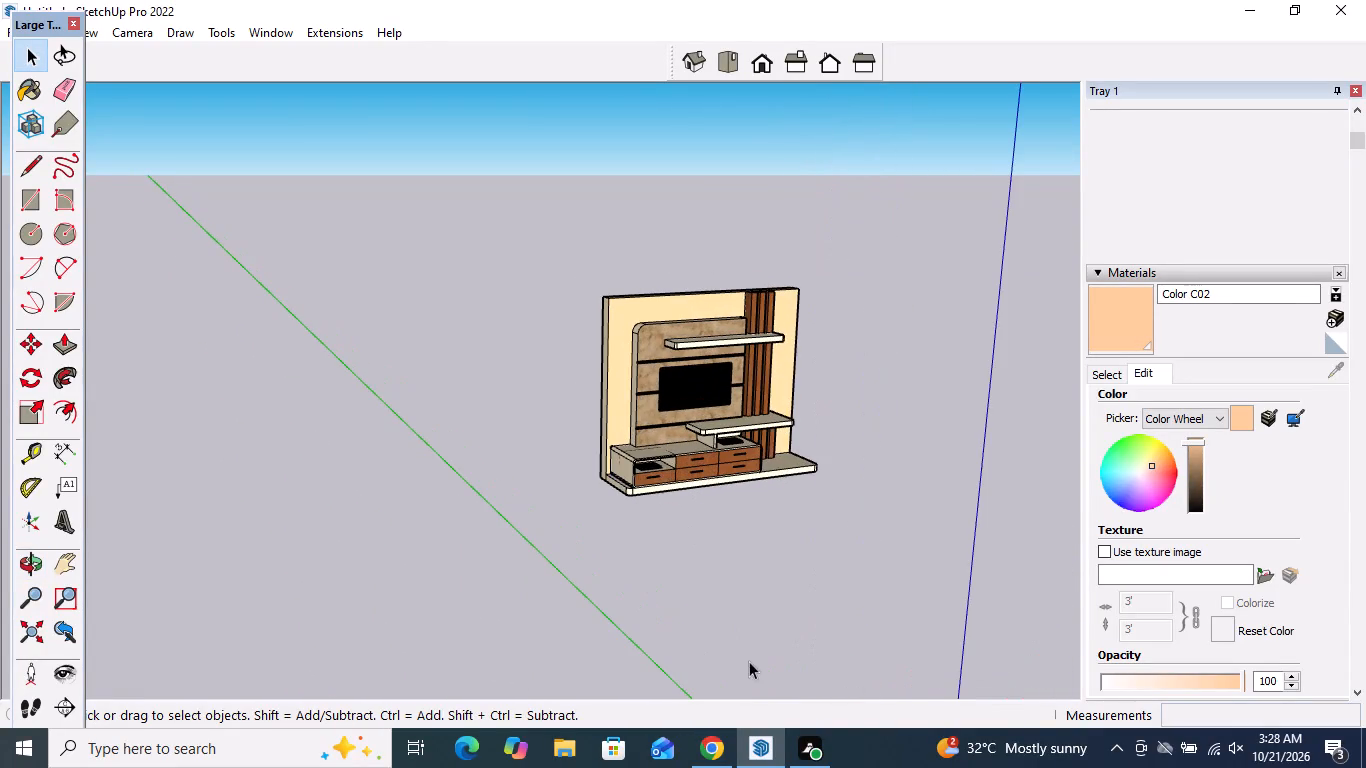
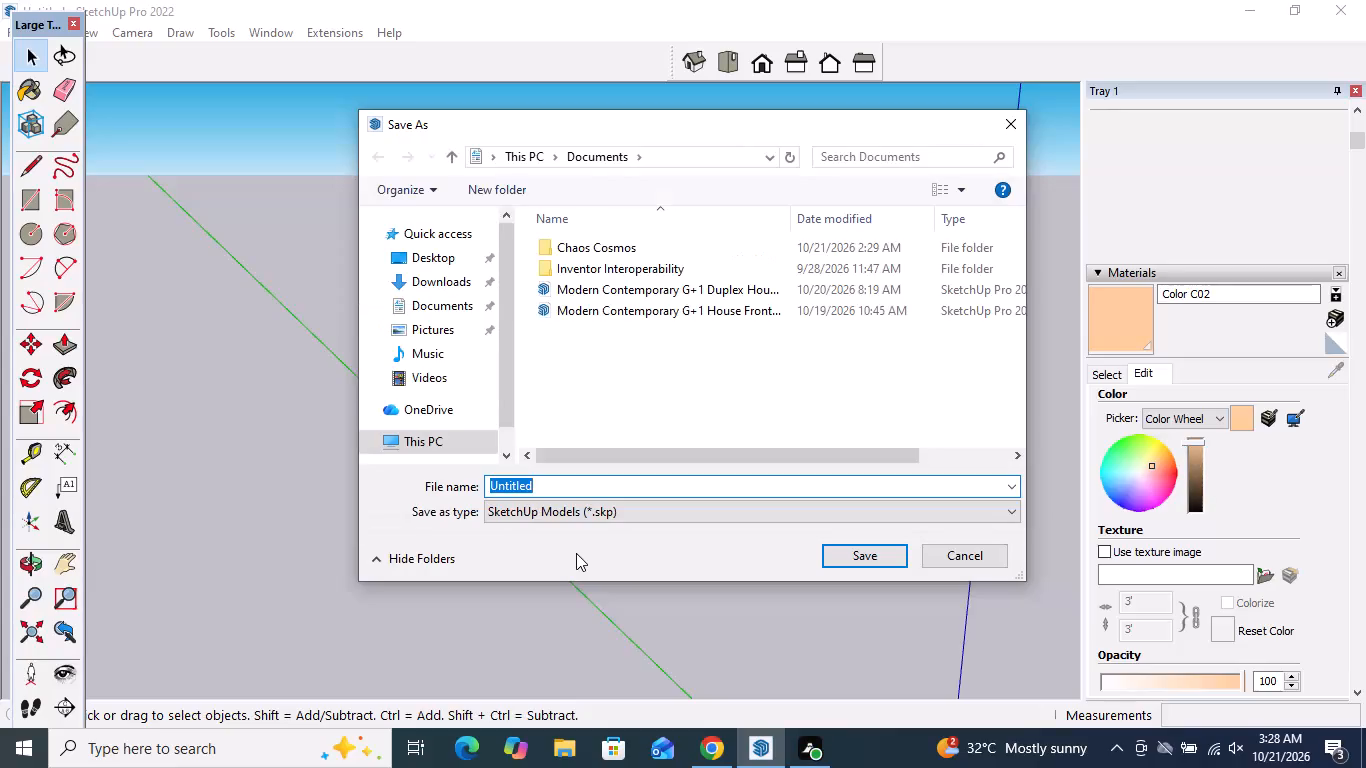
Save the model in the Documents folder as "Modern Marble TV Unit Design with Wooden Slats and LED Lighting".
key(BackSpace)
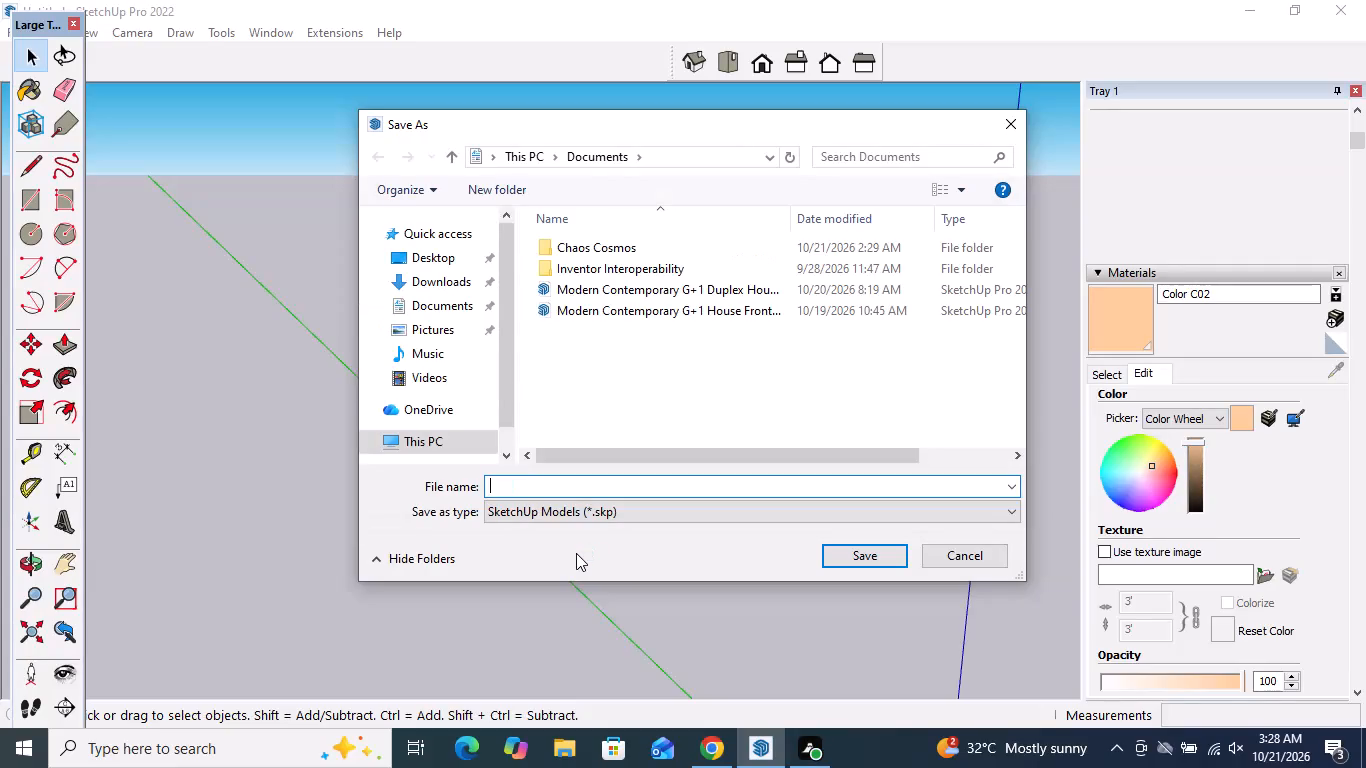
key(ctrl+v)
click(854, 557)
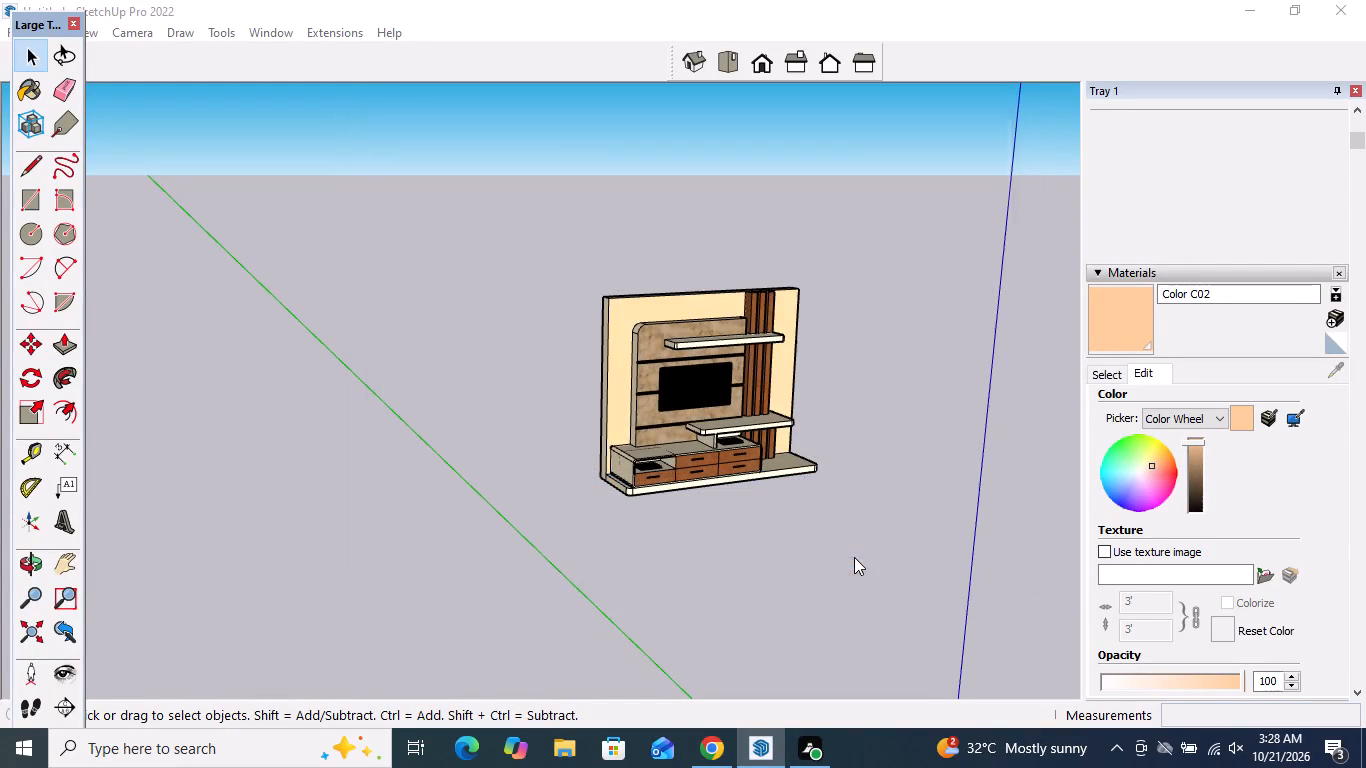
key(ctrl+s)
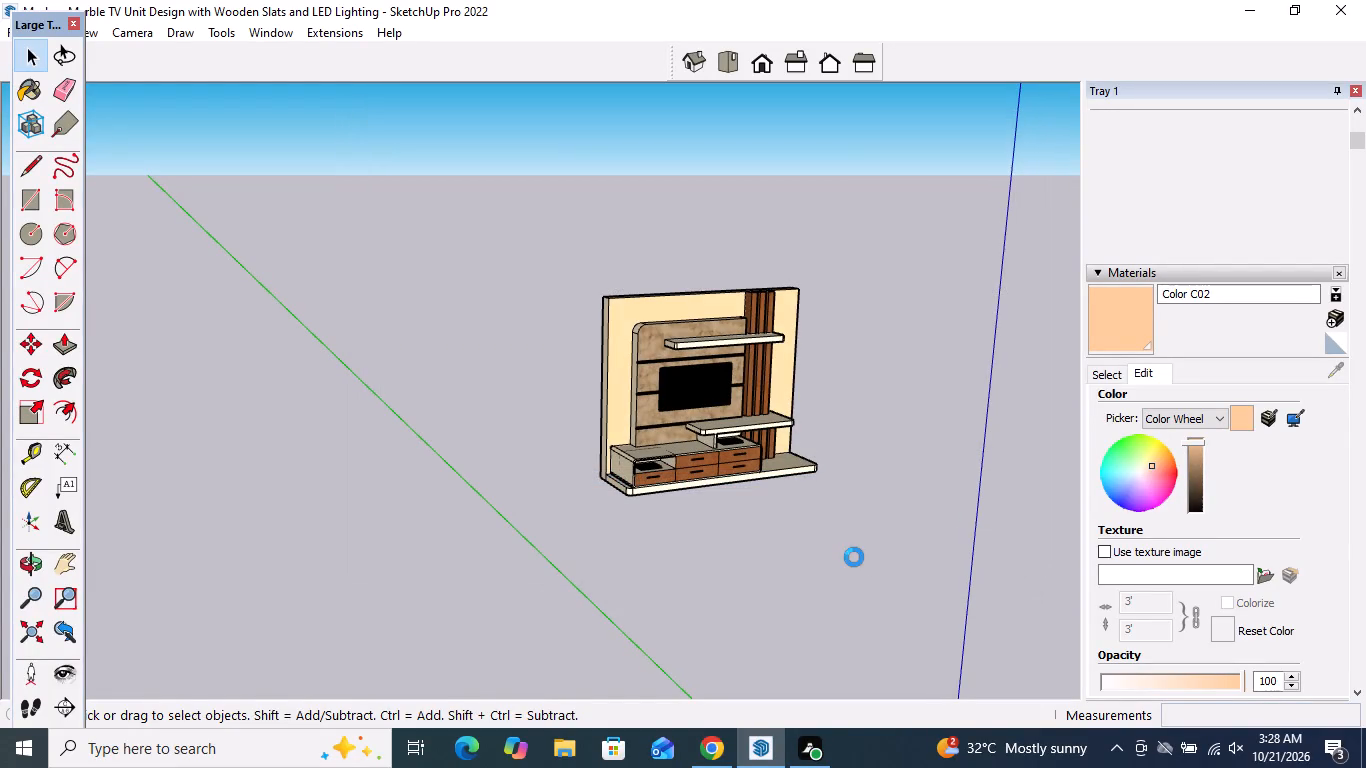